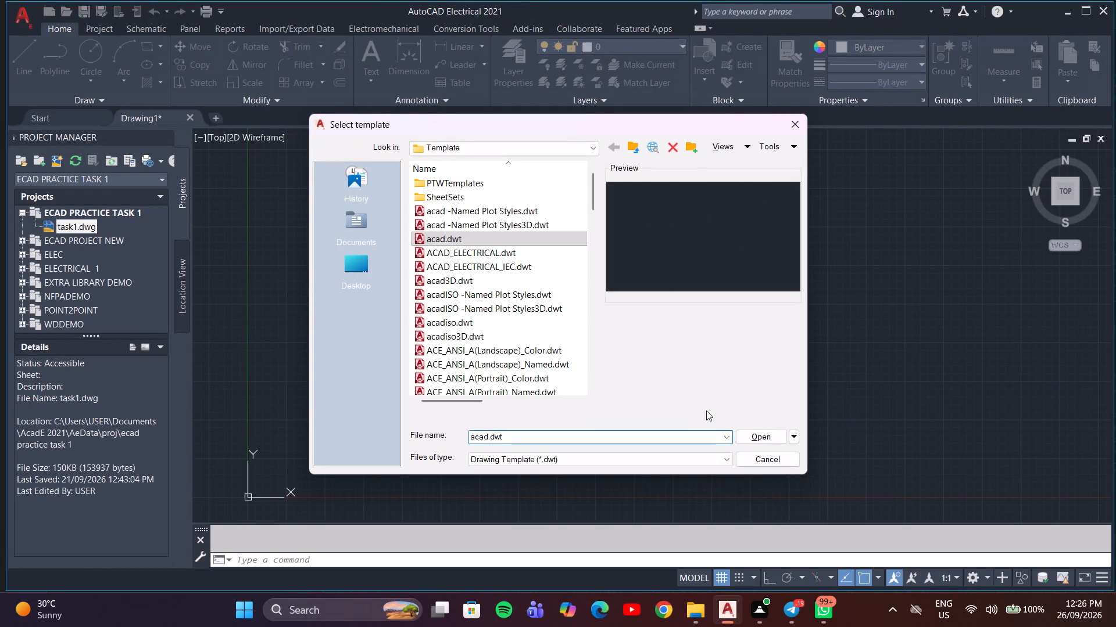
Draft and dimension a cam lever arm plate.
Create a new drawing from the acad.dwt template.
left_click(756, 435)
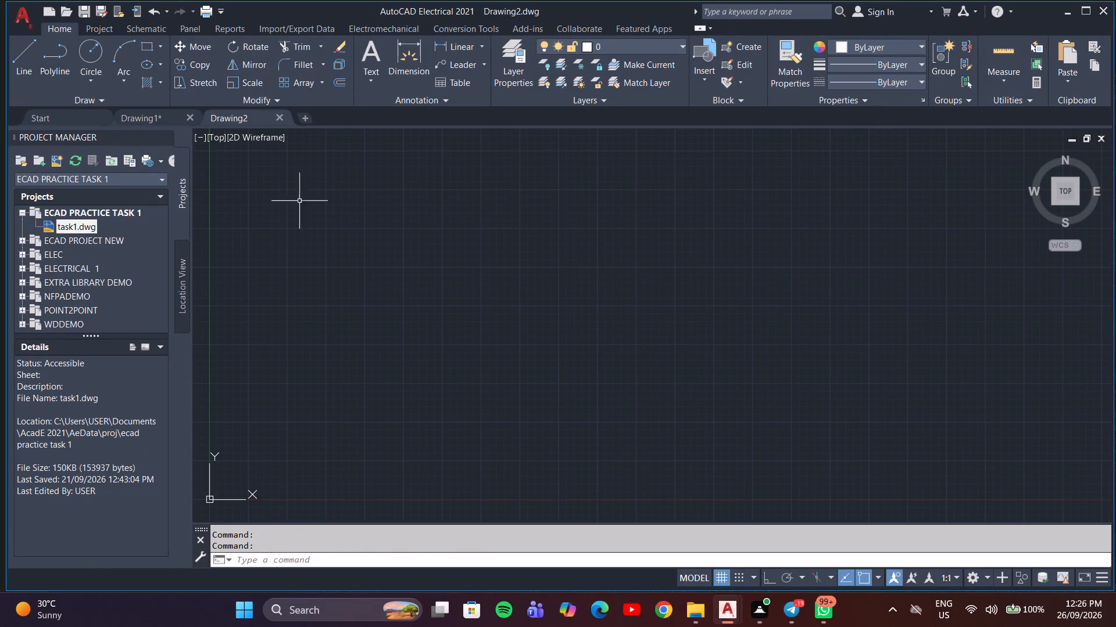
Close Drawing1 without saving its changes.
left_click(189, 112)
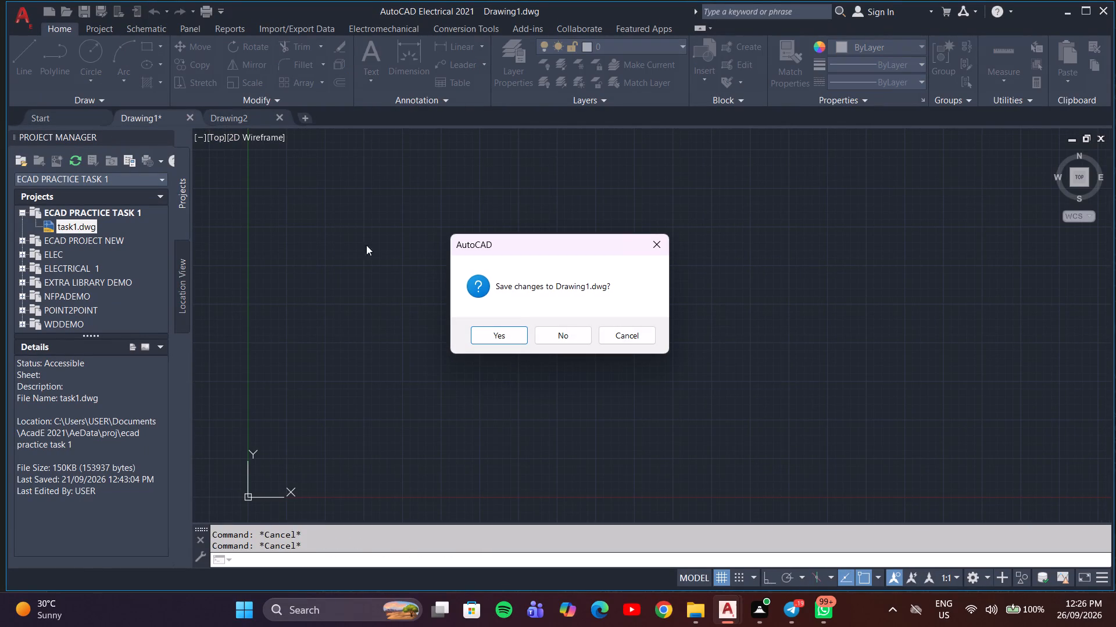
left_click(553, 333)
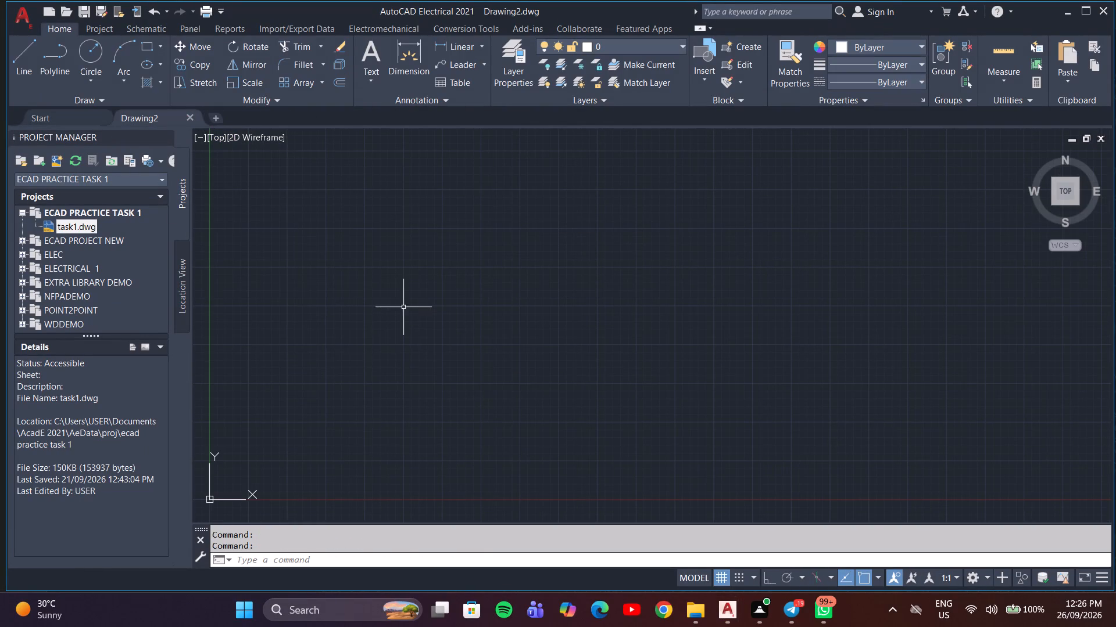
Turn on command logging with LOGFILEON.
left_click(327, 555)
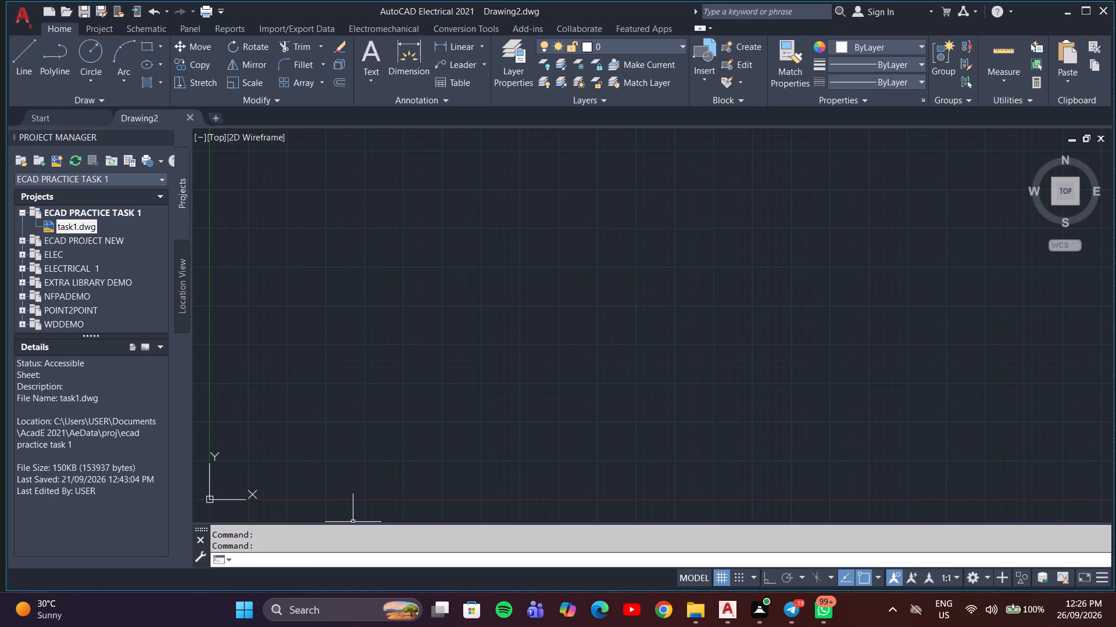
type("log")
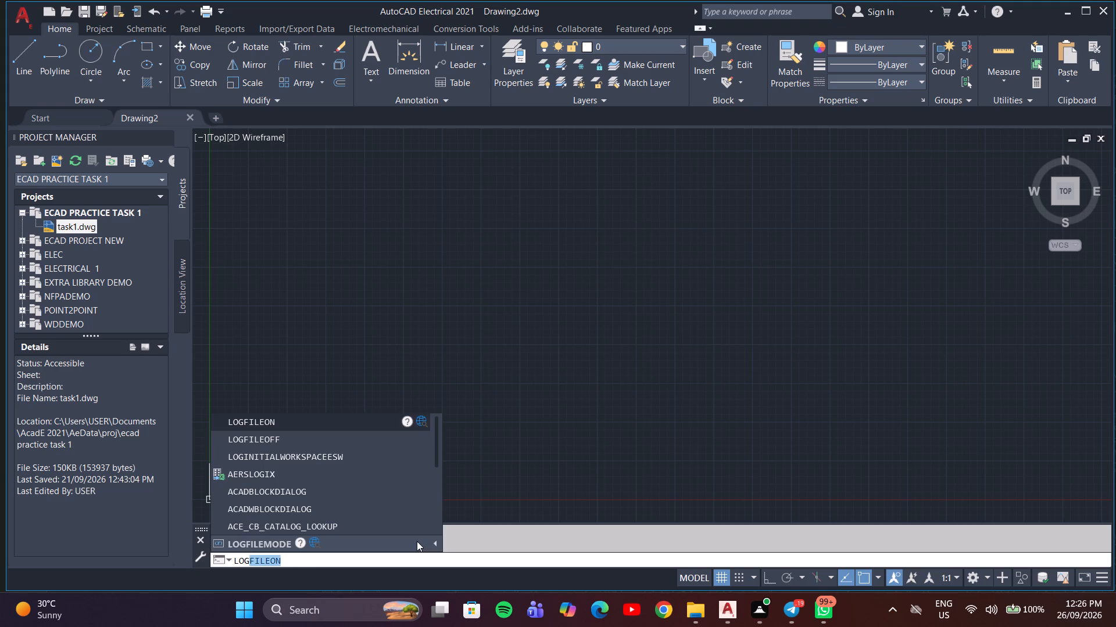
left_click(278, 426)
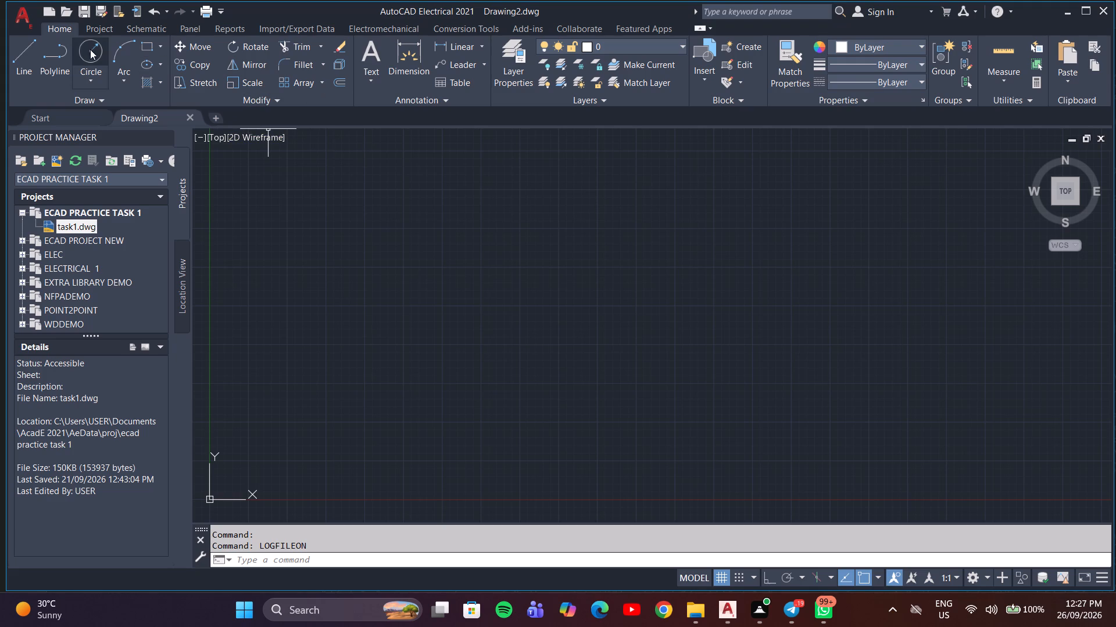
Set the current colour to 242,113,114 and draw a circle with a diameter of 45.
left_click(853, 42)
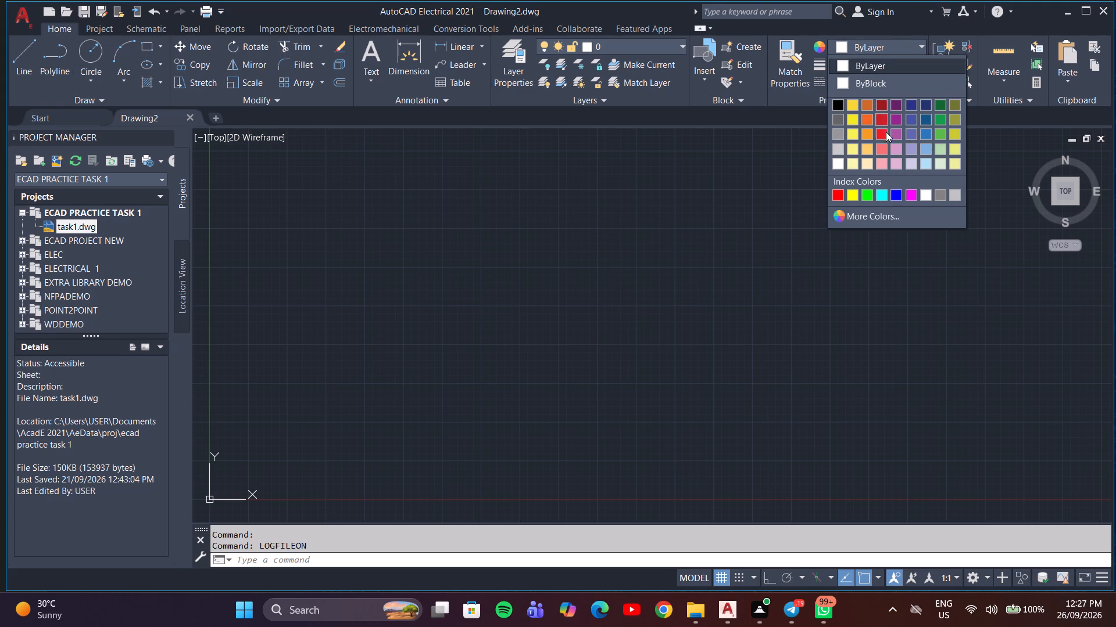
left_click(886, 146)
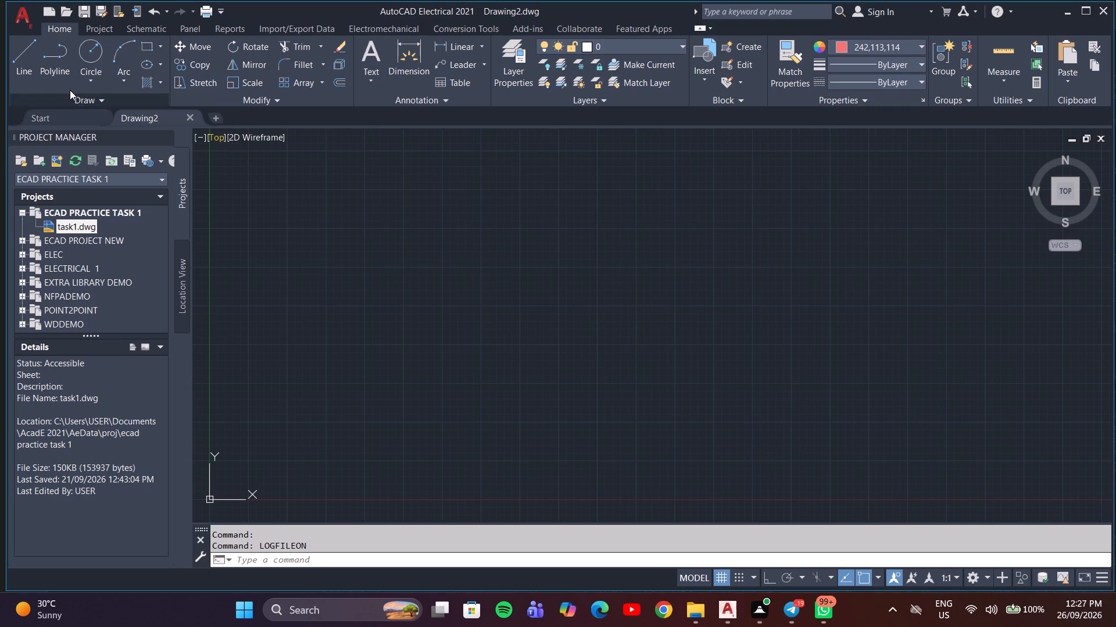
left_click(88, 62)
left_click(515, 315)
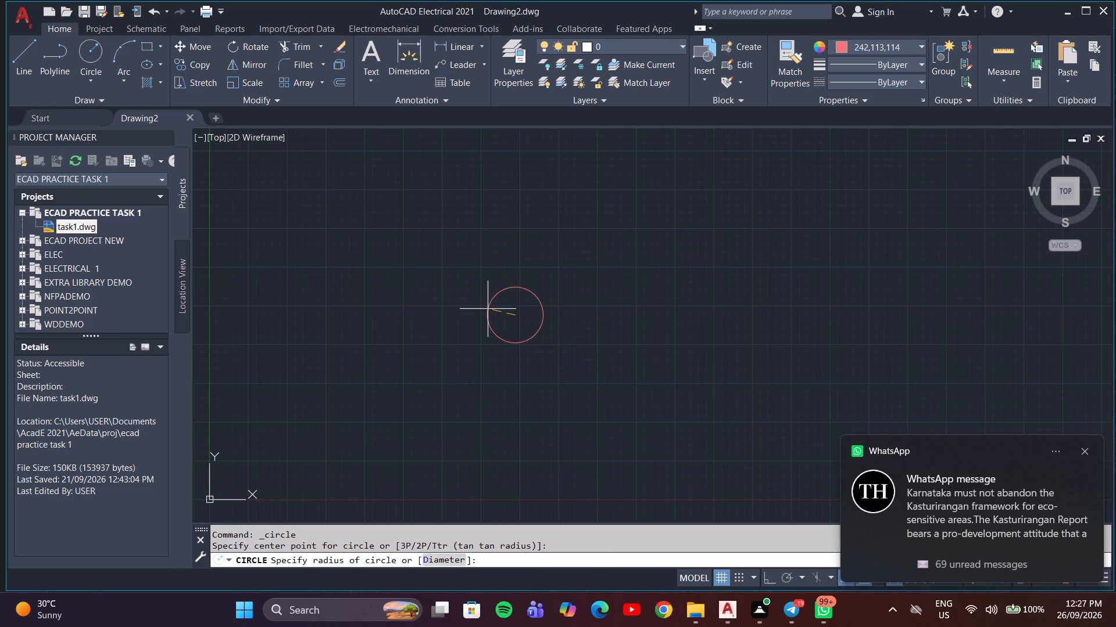
key("d")
key("Return")
type("45")
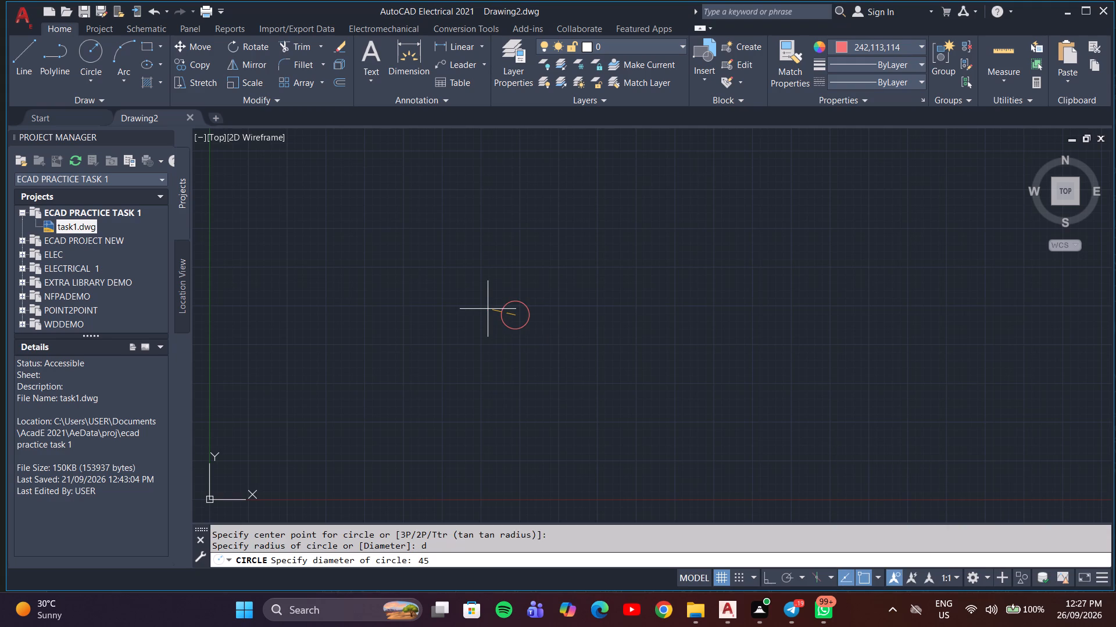
key("Return")
Move the circle by its right quadrant to the right of the origin, placing its centre at about (86, 14).
scroll(442, 156, "down", 2)
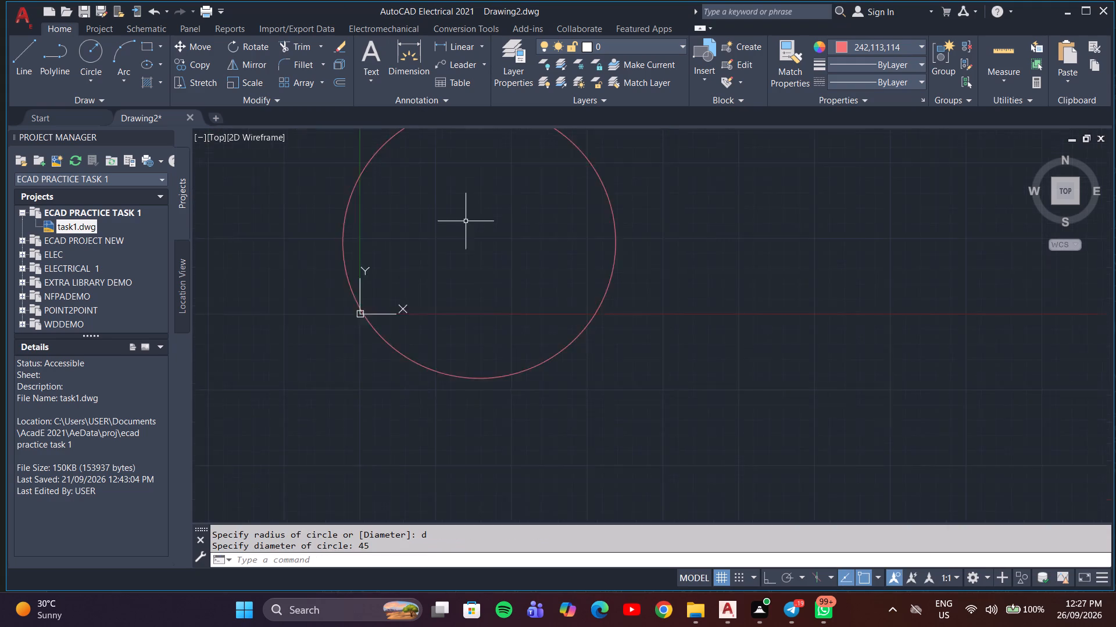
scroll(466, 223, "down", 1)
middle_click_drag(482, 223, 468, 253)
left_click(570, 217)
left_click(535, 273)
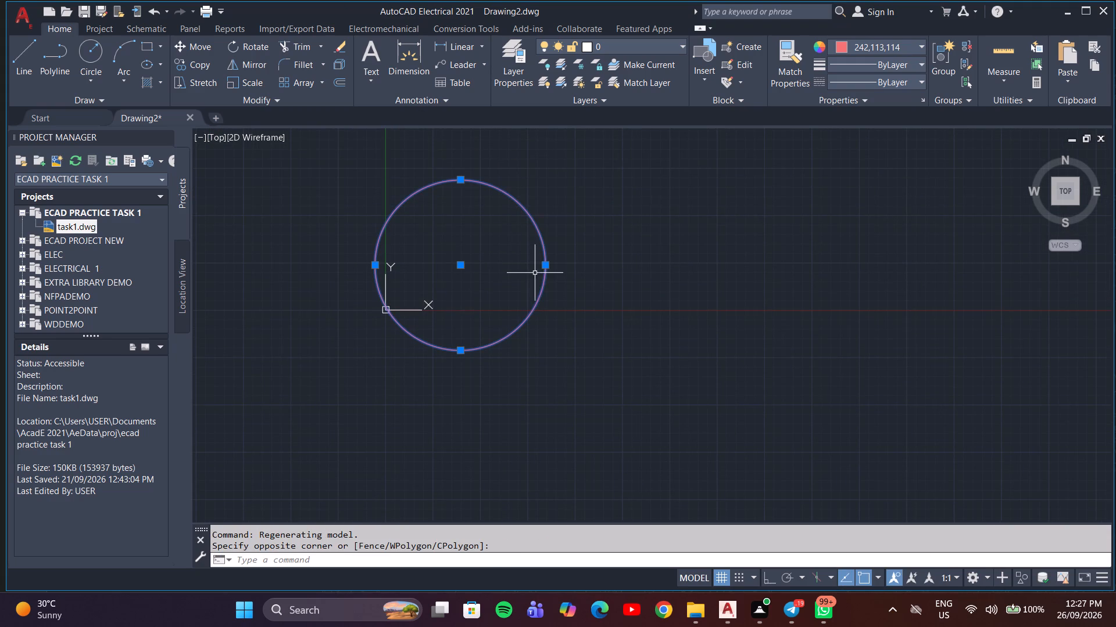
key("m")
key("Return")
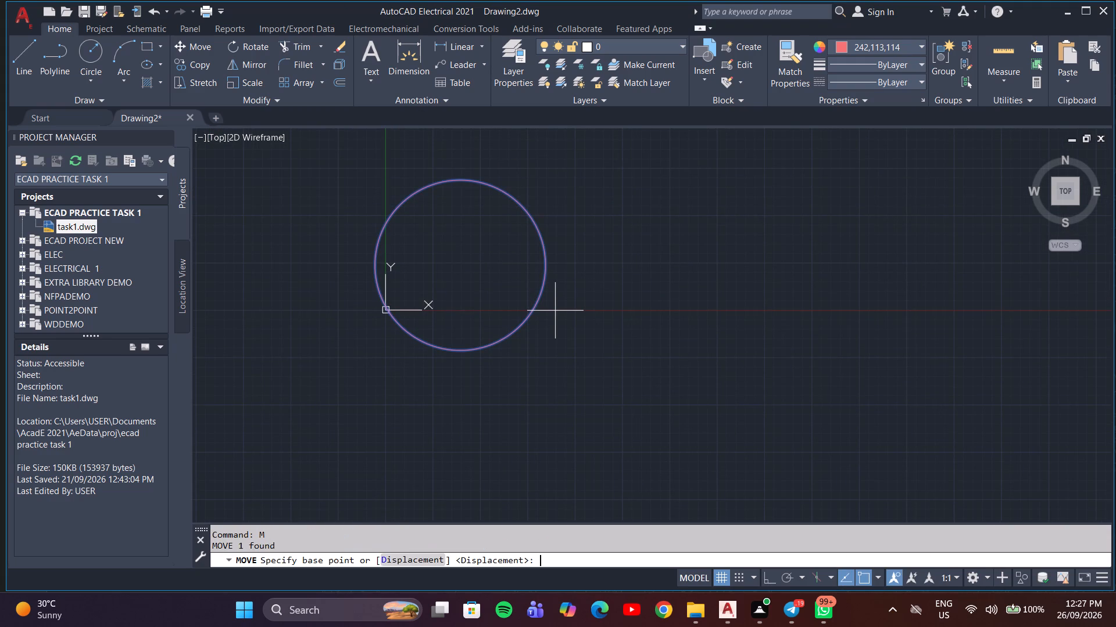
left_click(546, 262)
left_click(796, 253)
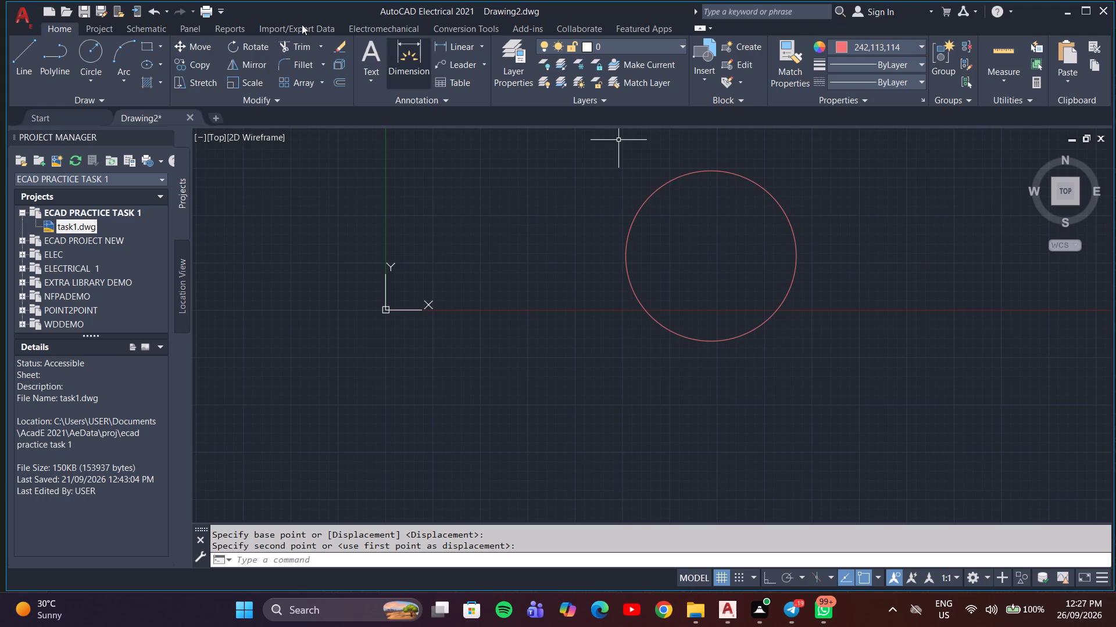
Draw a horizontal line about 79 units long rightward from the circle's centre, with Ortho on.
left_click(26, 68)
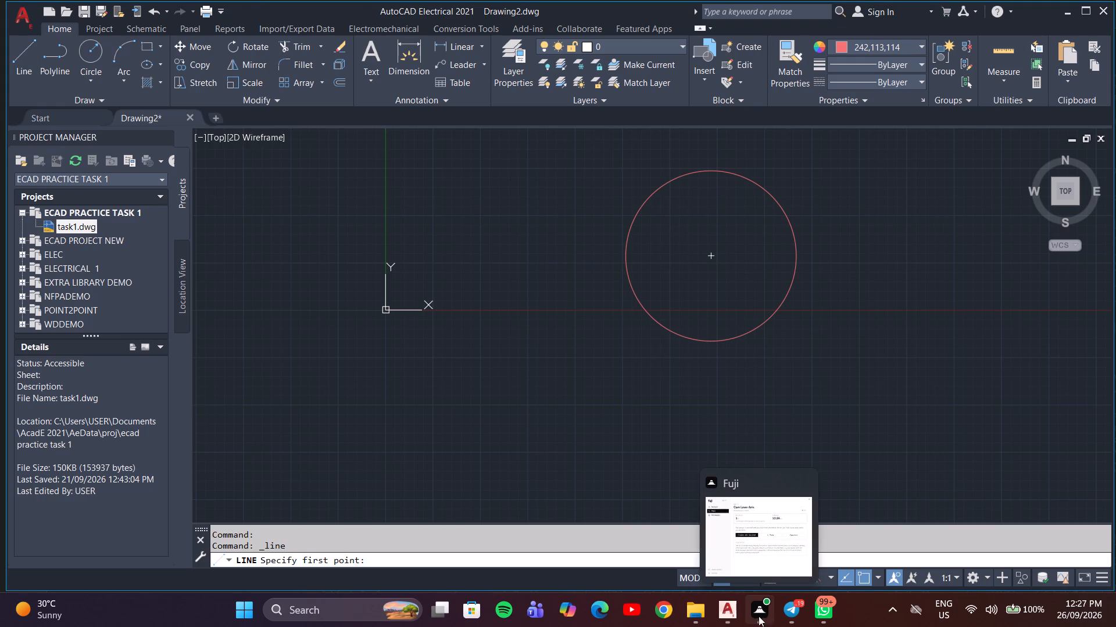
left_click(712, 254)
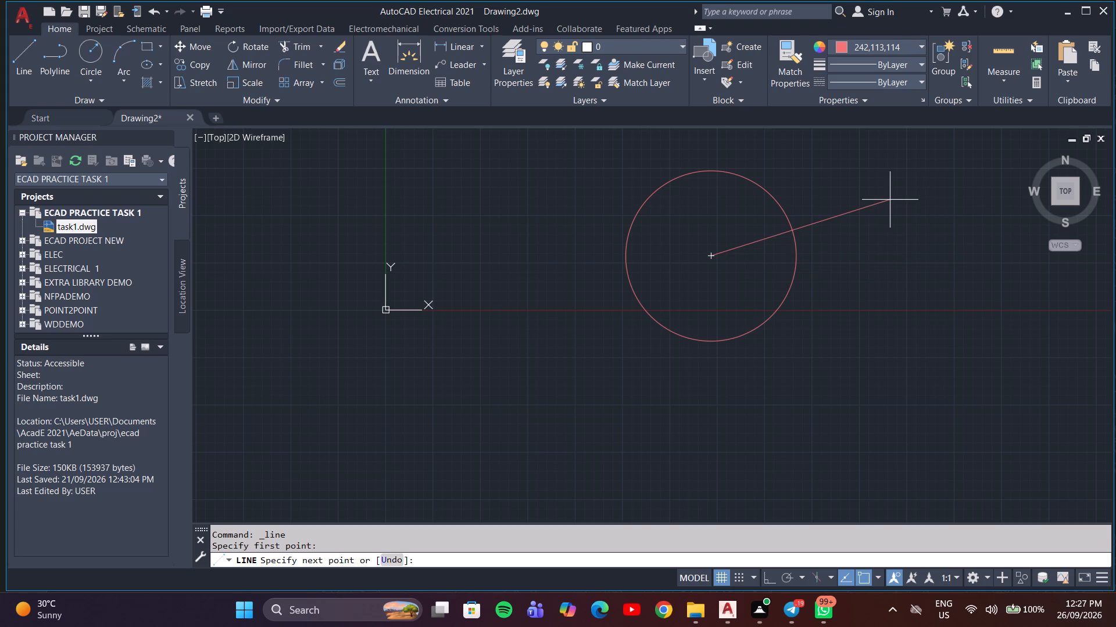
key("F8")
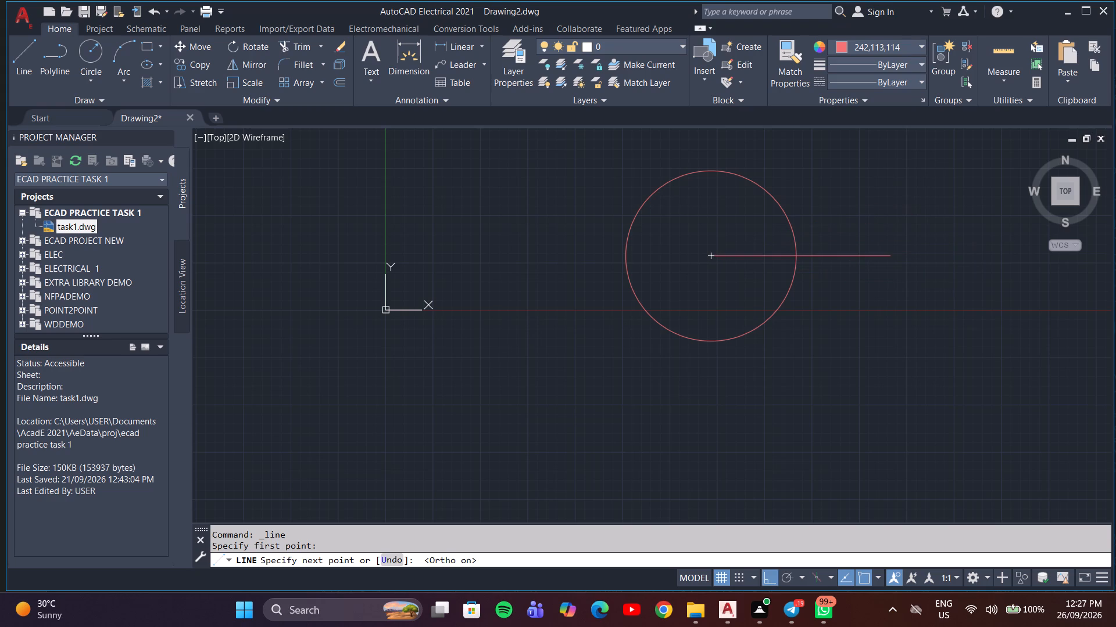
left_click(1010, 254)
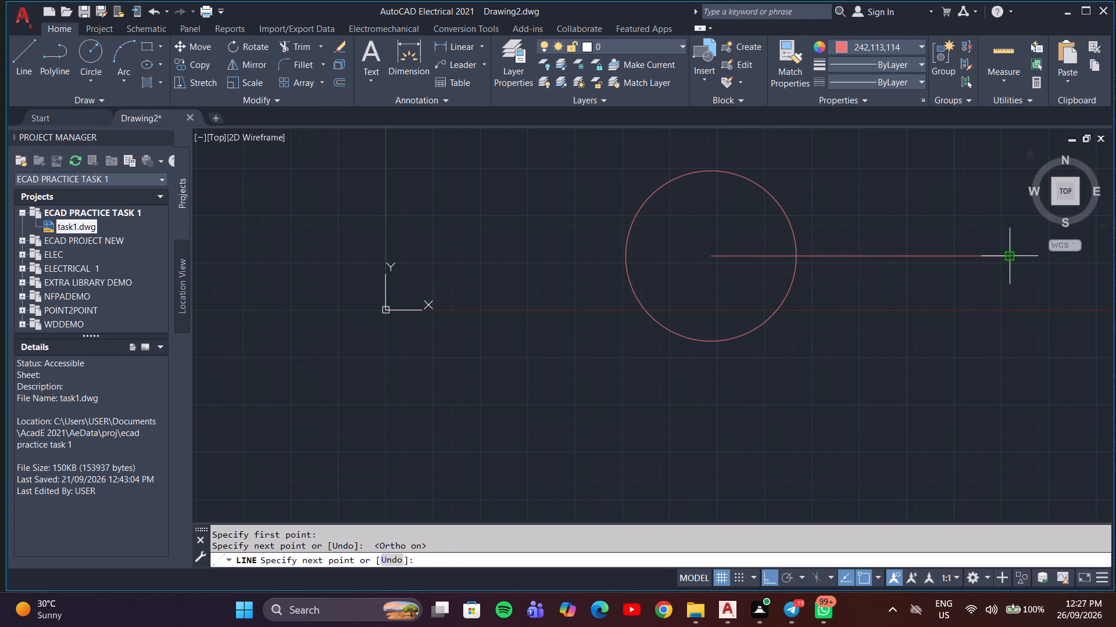
key("Escape")
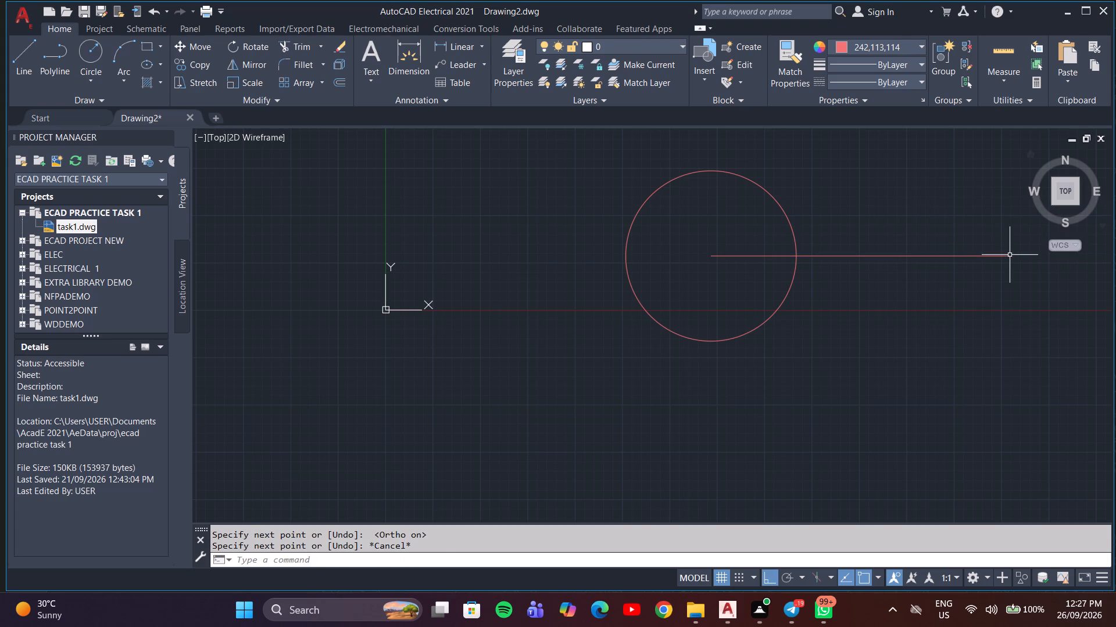
Draw a vertical line 115 units long straight down from the circle's centre.
key("l")
key("Return")
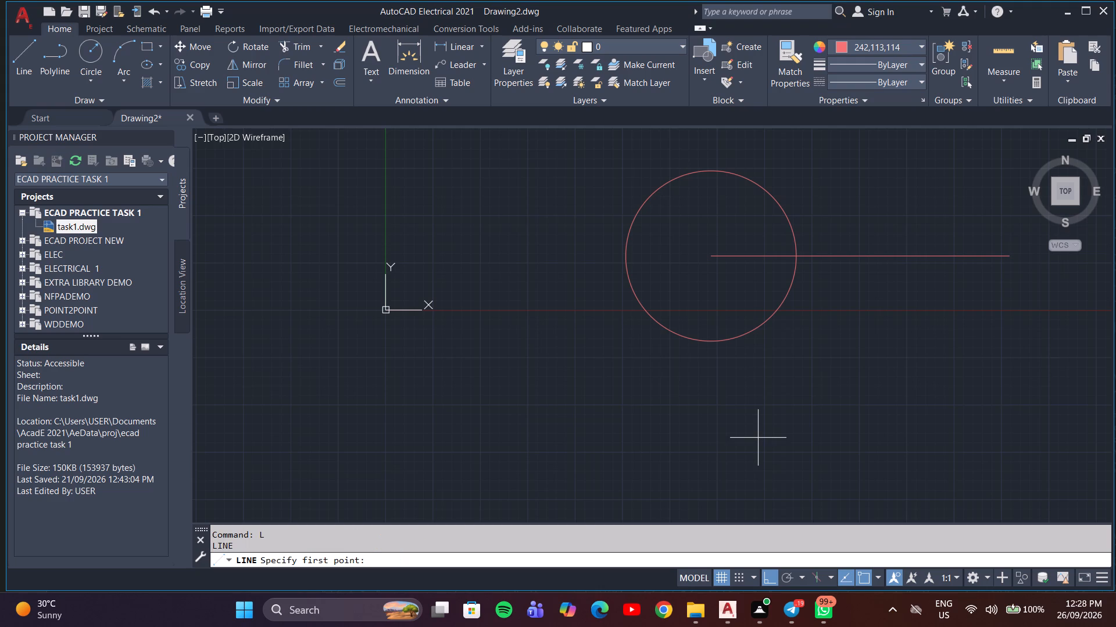
left_click(709, 254)
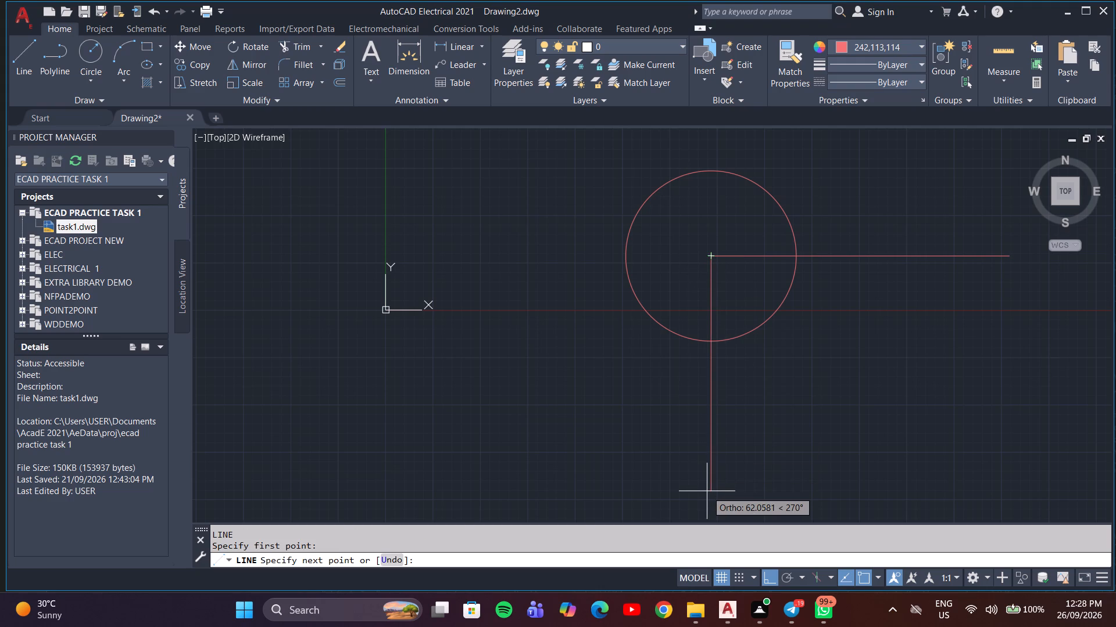
type("11")
key("5")
key("Return")
scroll(707, 491, "down", 2)
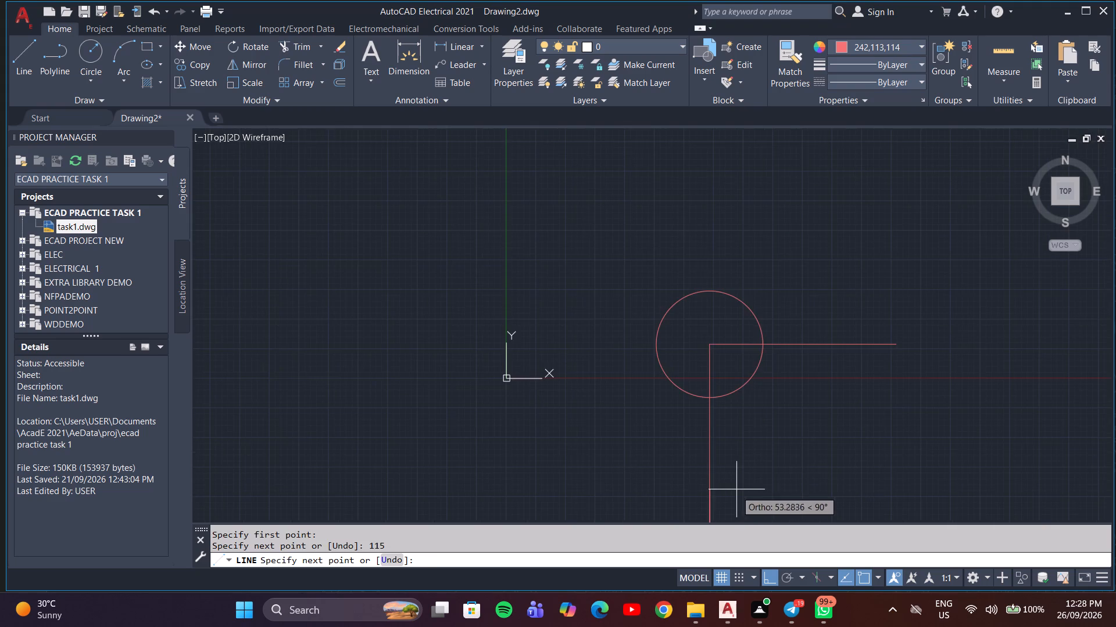
middle_click_drag(736, 489, 739, 385)
scroll(749, 429, "down", 2)
middle_click_drag(746, 409, 745, 364)
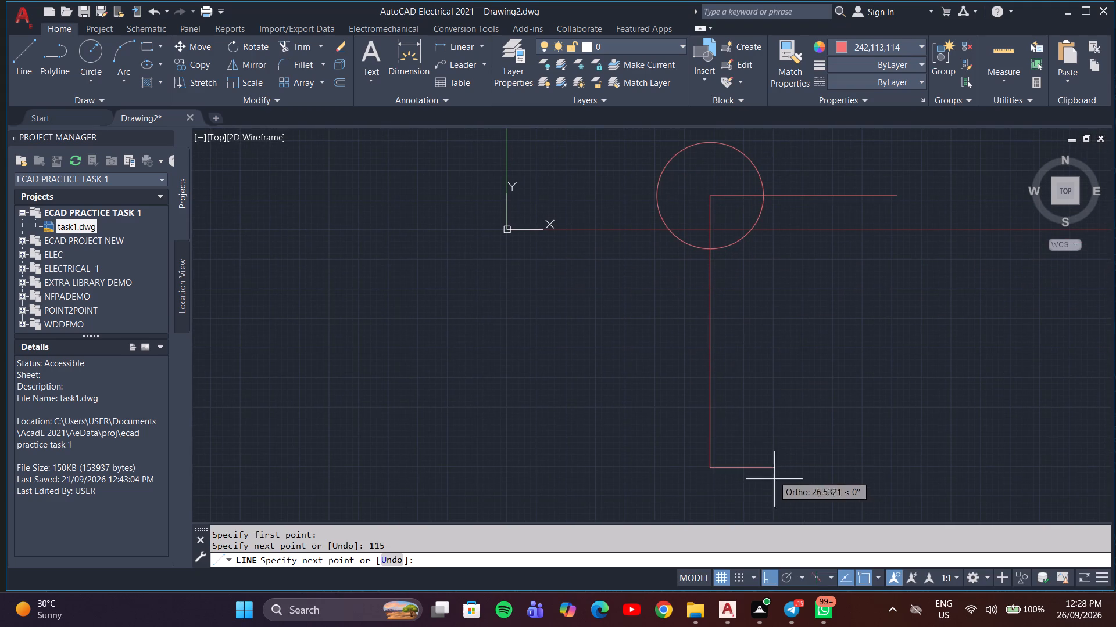
key("Escape")
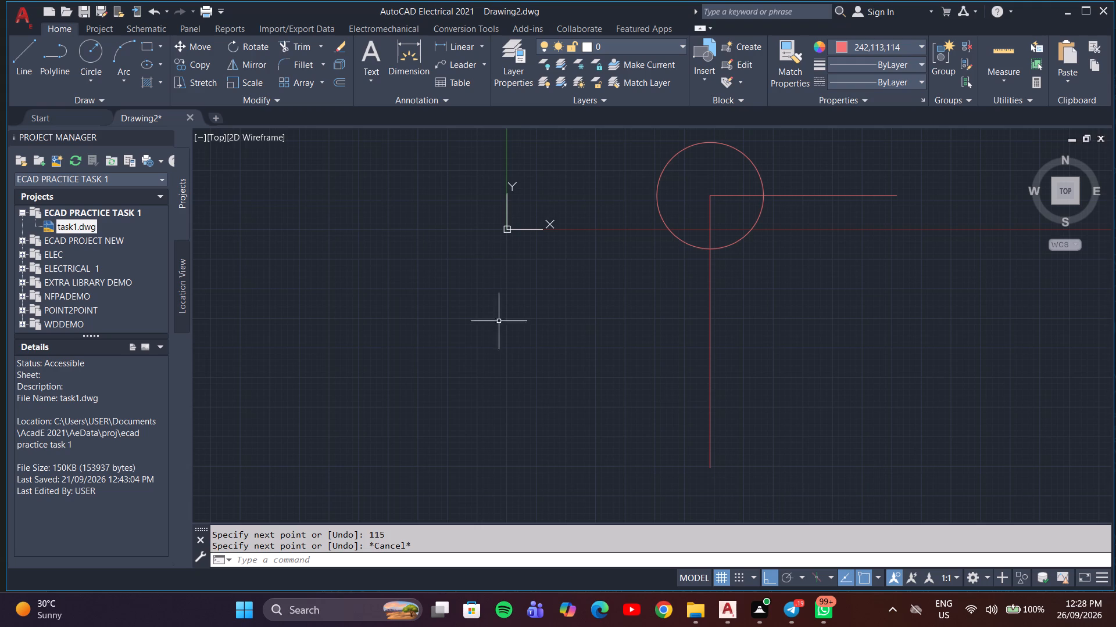
key("Escape")
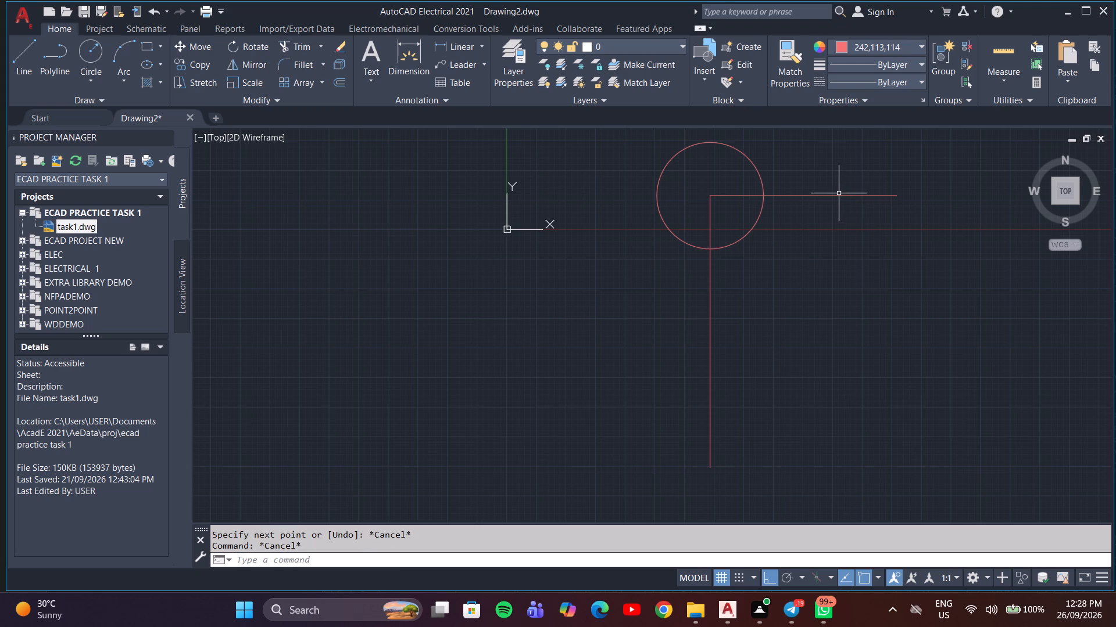
Change the horizontal line's colour property to ByBlock.
right_click(834, 197)
key("Escape")
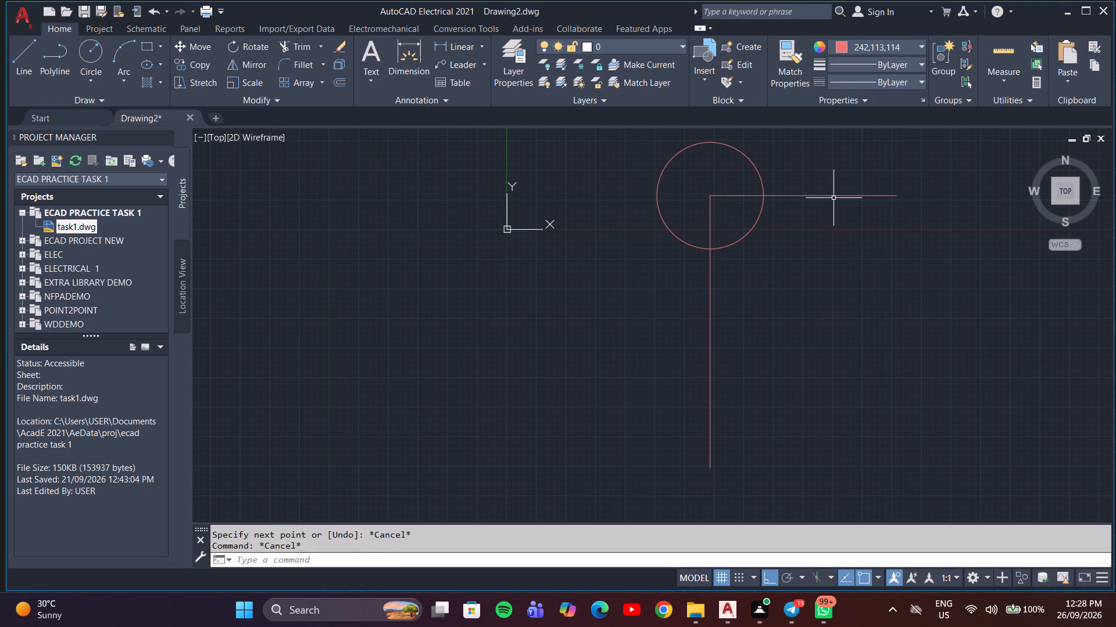
left_click(828, 188)
left_click(813, 200)
right_click(820, 196)
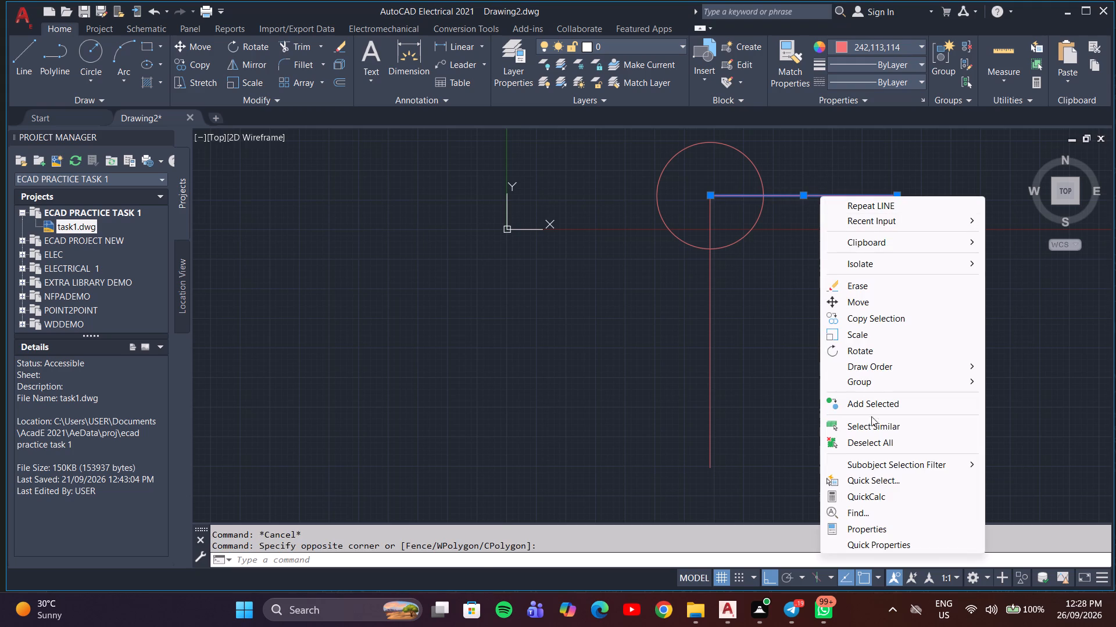
left_click(895, 525)
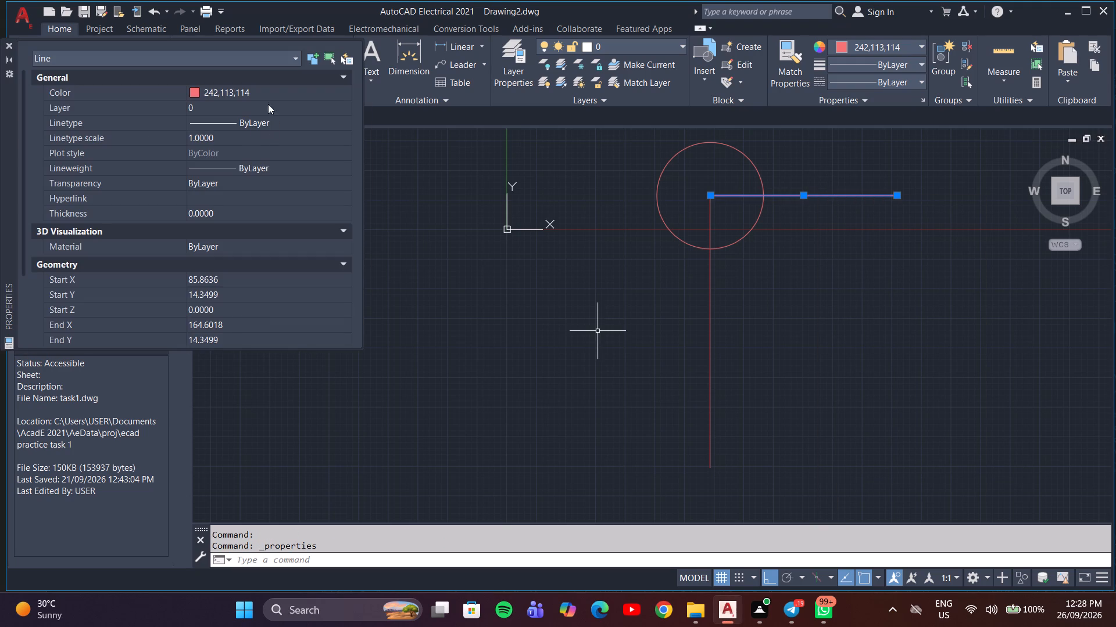
left_click(269, 95)
left_click(339, 87)
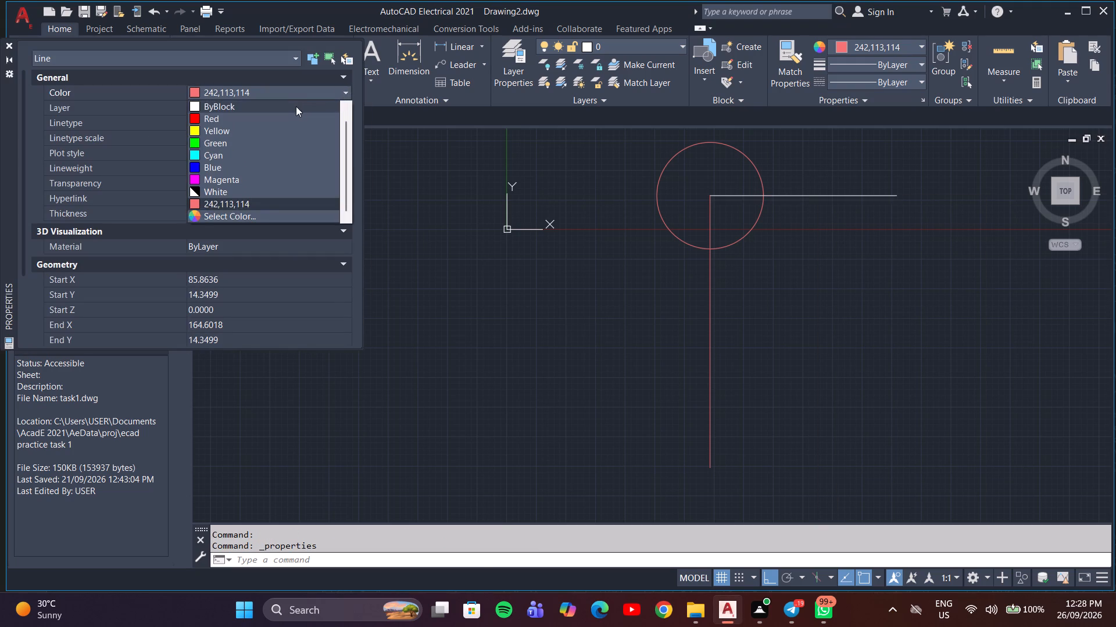
left_click(296, 106)
key("Escape")
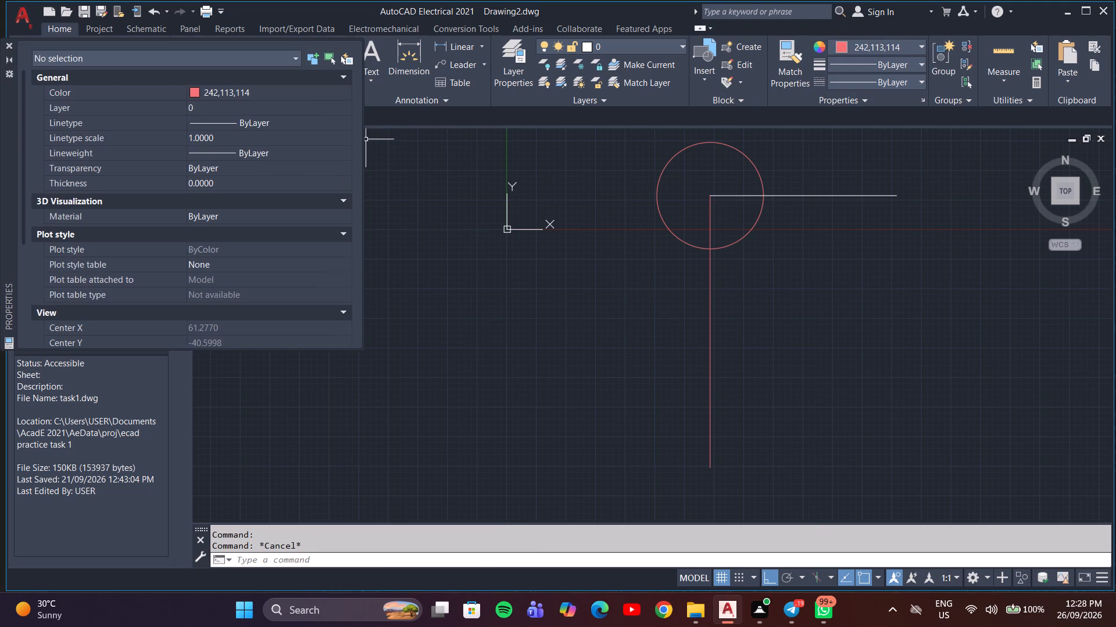
Change the vertical line's colour property to ByBlock.
left_click(747, 303)
left_click(685, 339)
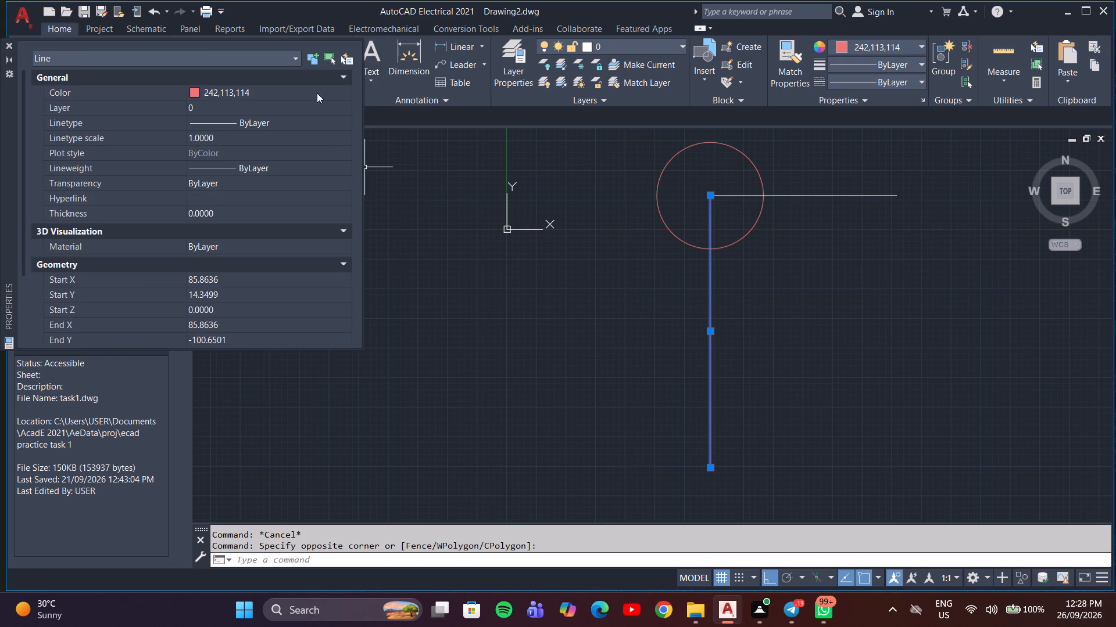
left_click(303, 87)
left_click(301, 96)
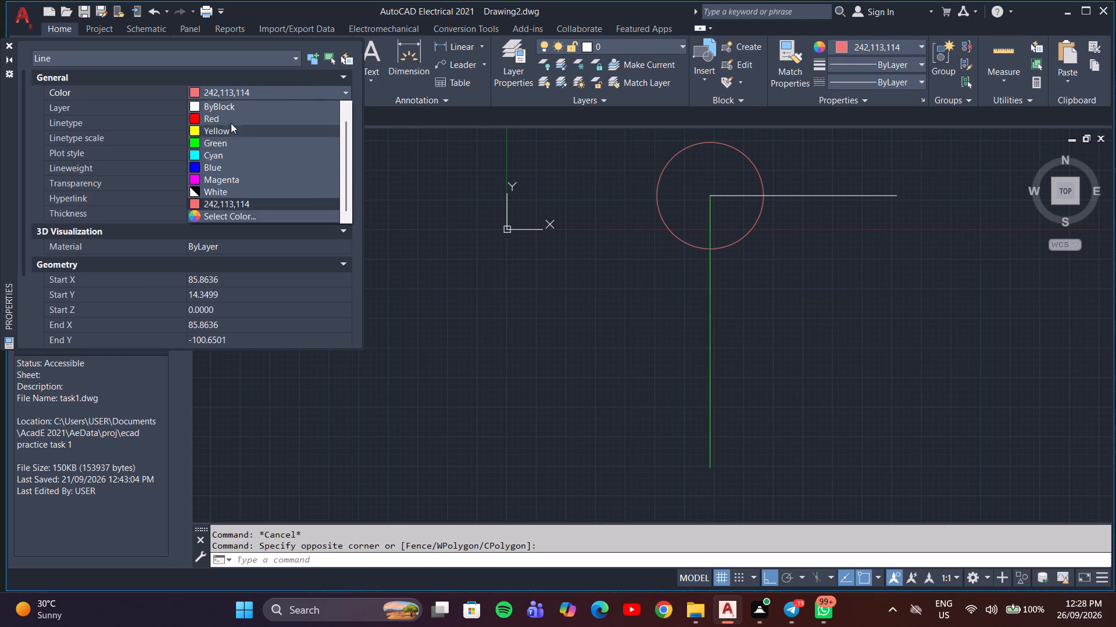
left_click(238, 110)
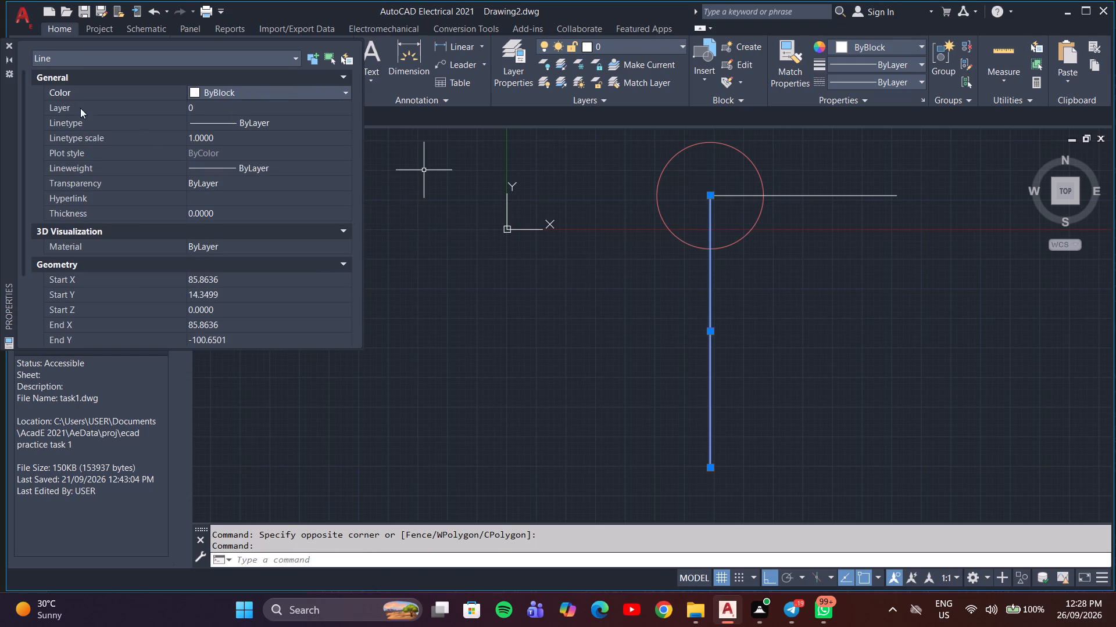
Close the Properties palette and clear the selection of the vertical line.
left_click(6, 49)
key("Return")
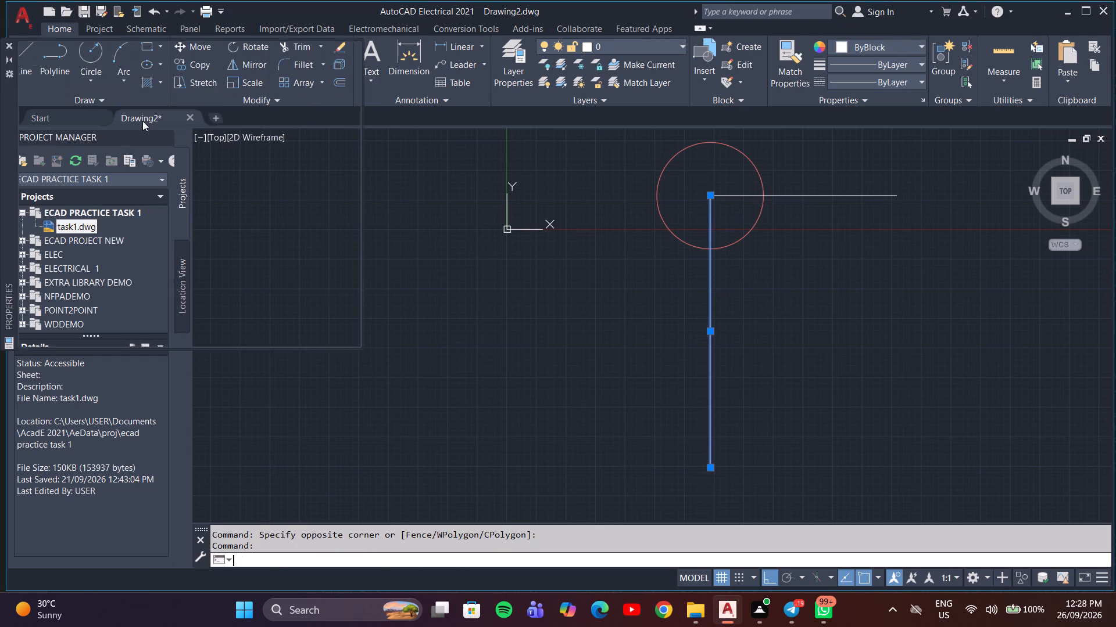
left_click(8, 45)
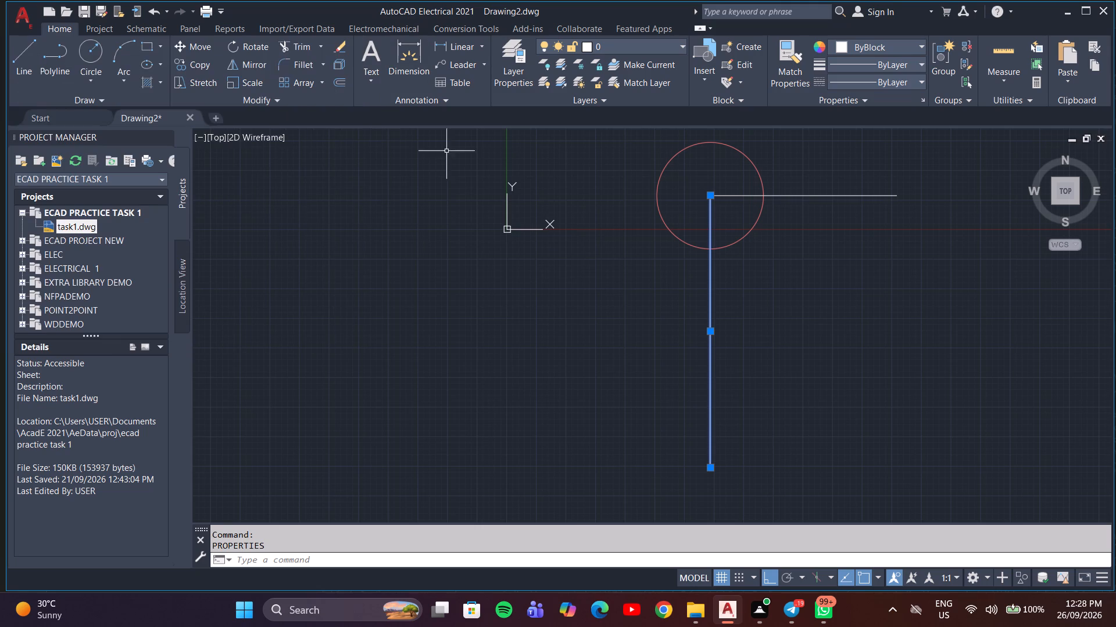
key("Escape")
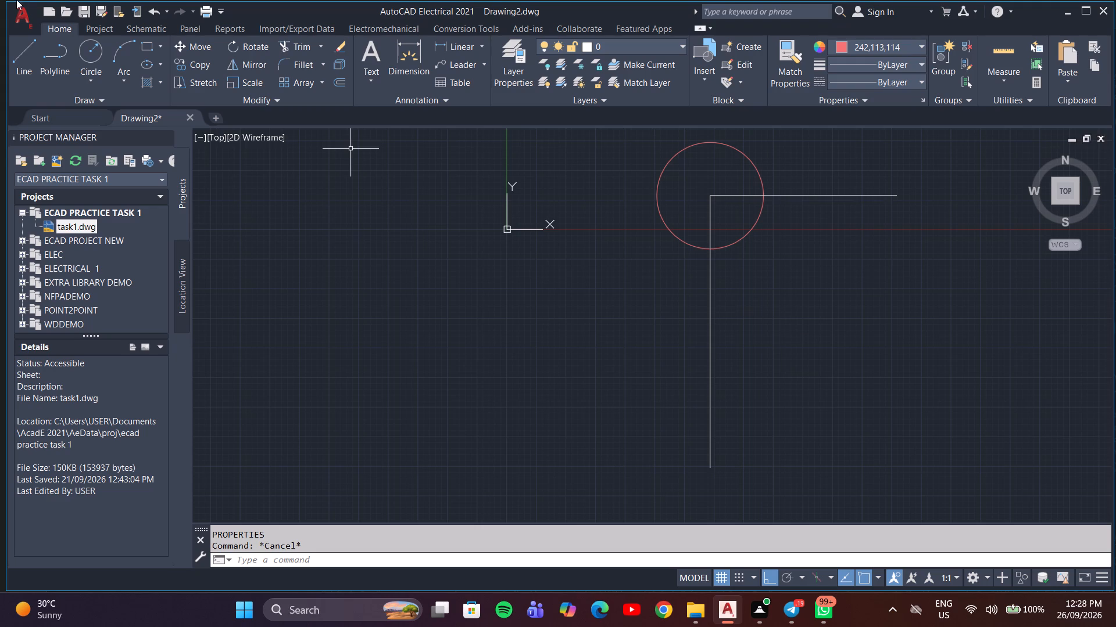
Draw a line 45 units straight up from the vertical line's lower end, continuing with a horizontal segment about 12 units to the left.
left_click(18, 46)
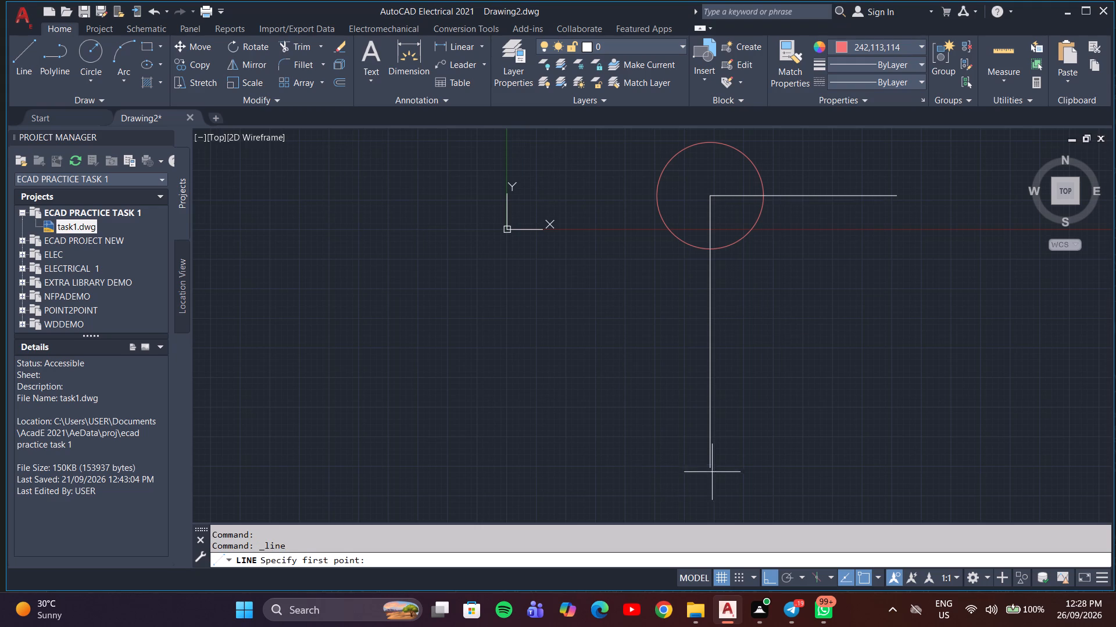
left_click(710, 467)
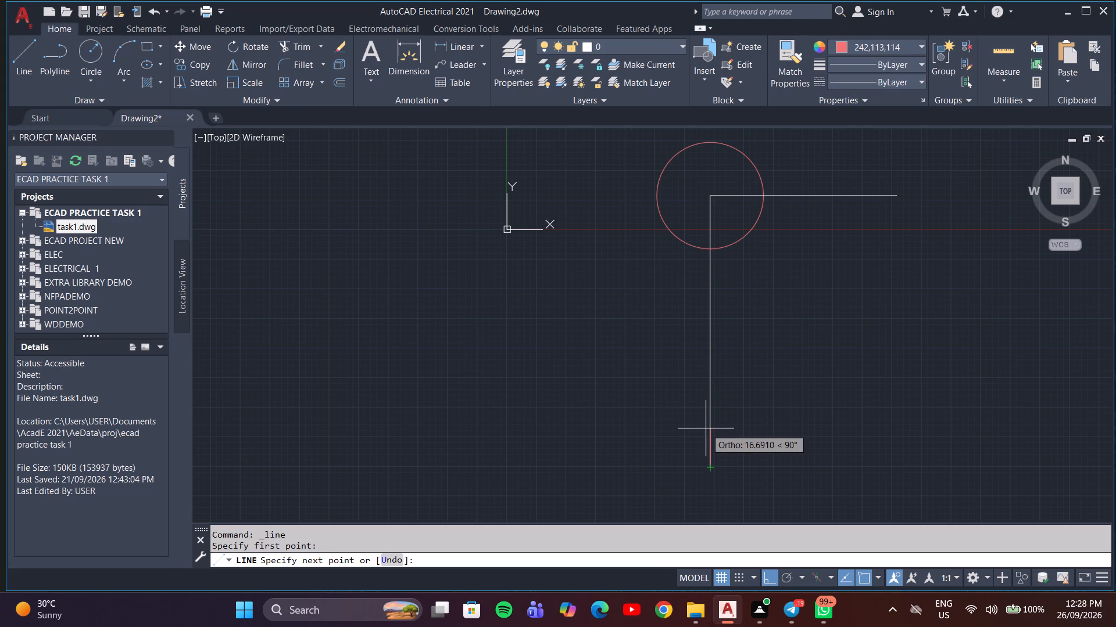
type("45")
key("Return")
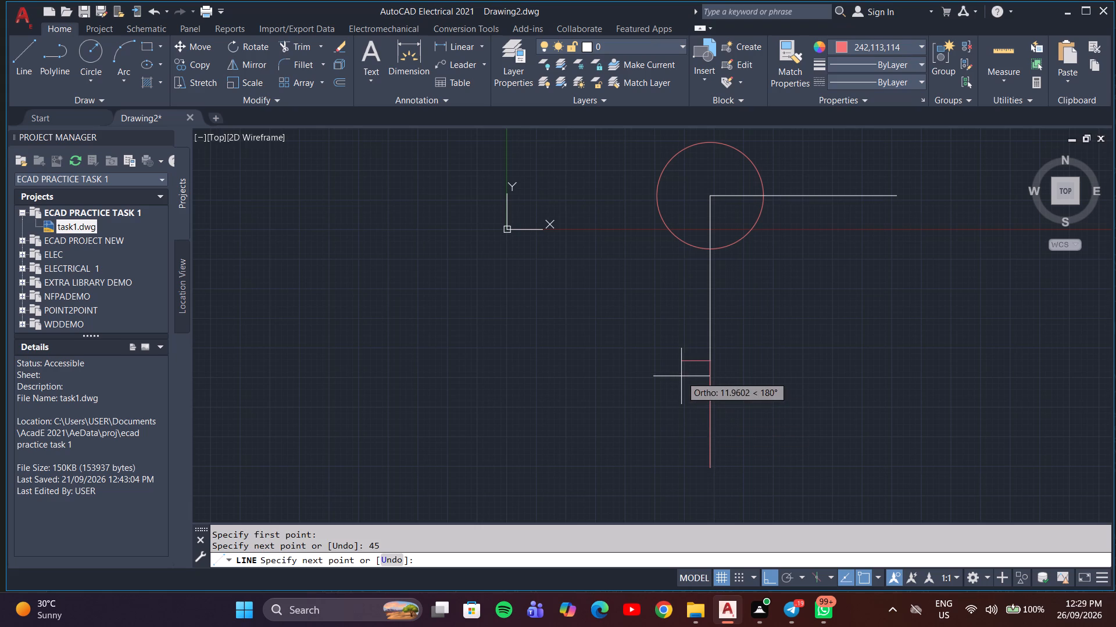
left_click(681, 376)
key("Escape")
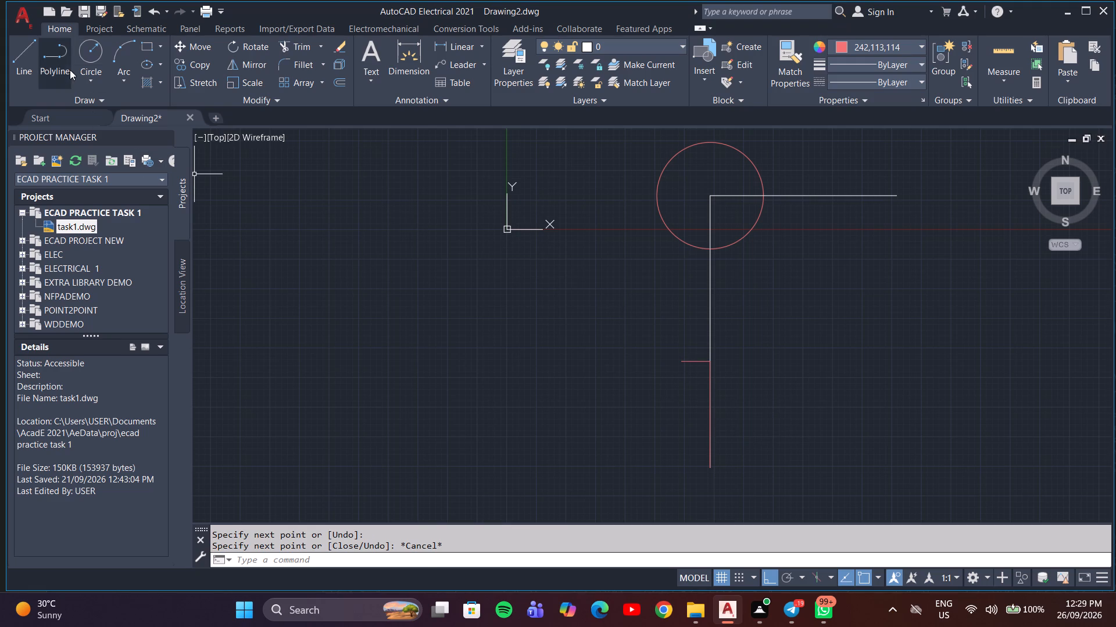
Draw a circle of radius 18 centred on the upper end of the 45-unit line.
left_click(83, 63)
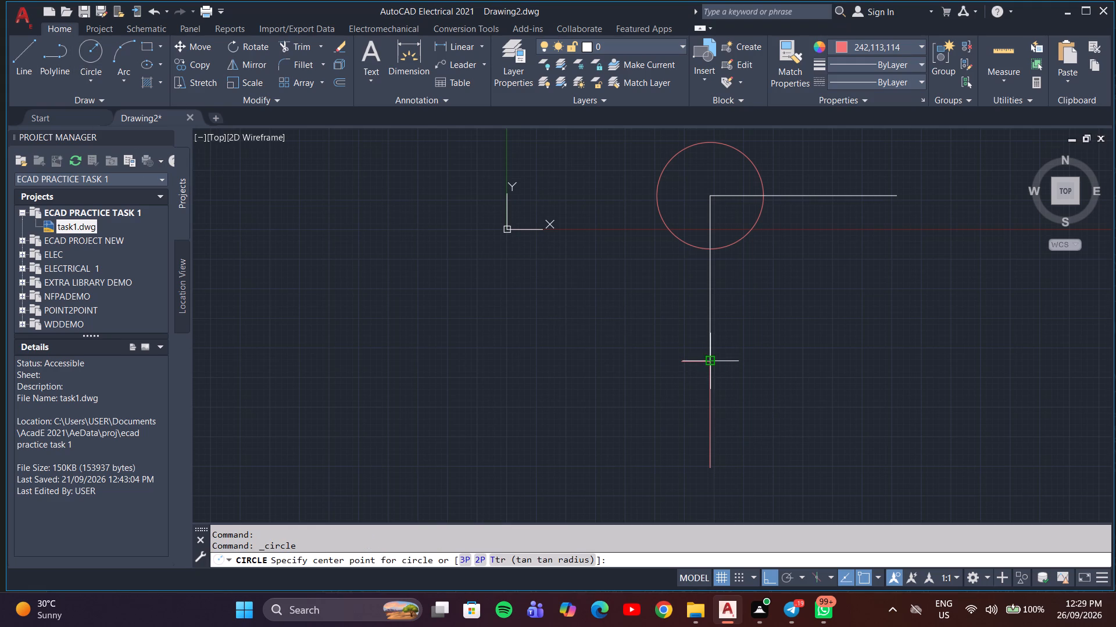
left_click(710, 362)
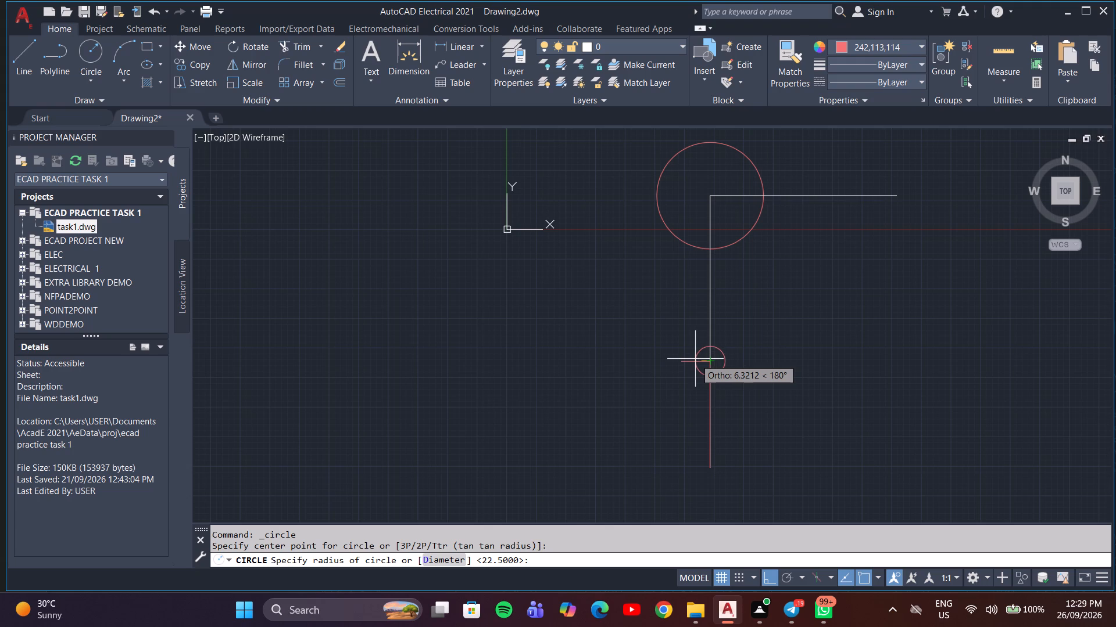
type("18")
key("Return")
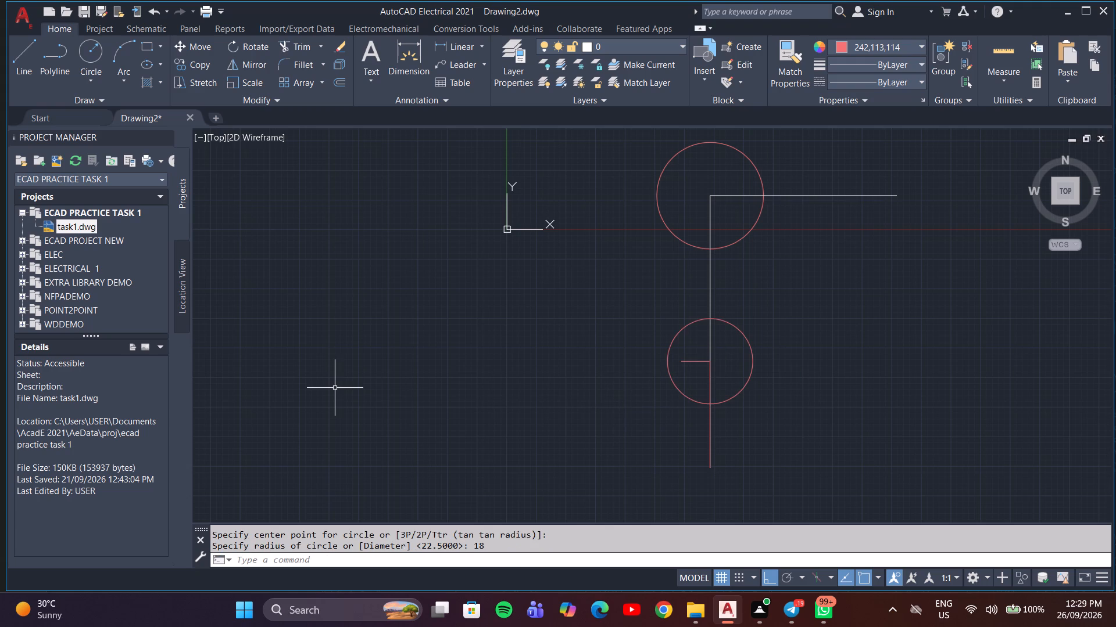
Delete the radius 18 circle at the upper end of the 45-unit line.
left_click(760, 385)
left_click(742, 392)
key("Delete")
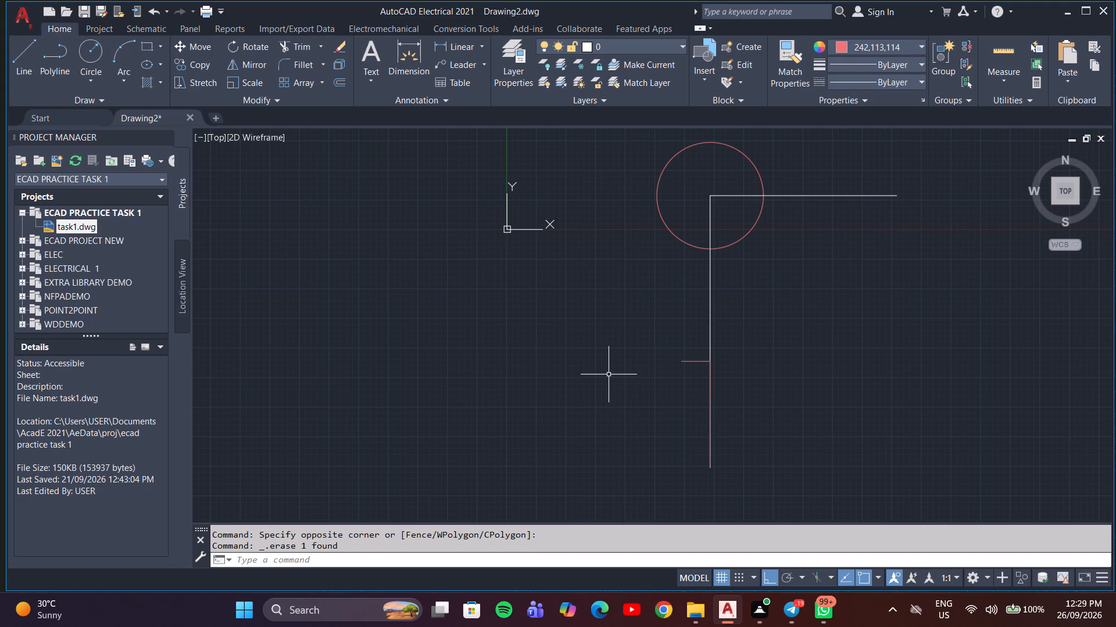
Draw a circle of radius 10 centred on the upper end of the 45-unit line.
key("c")
key("Return")
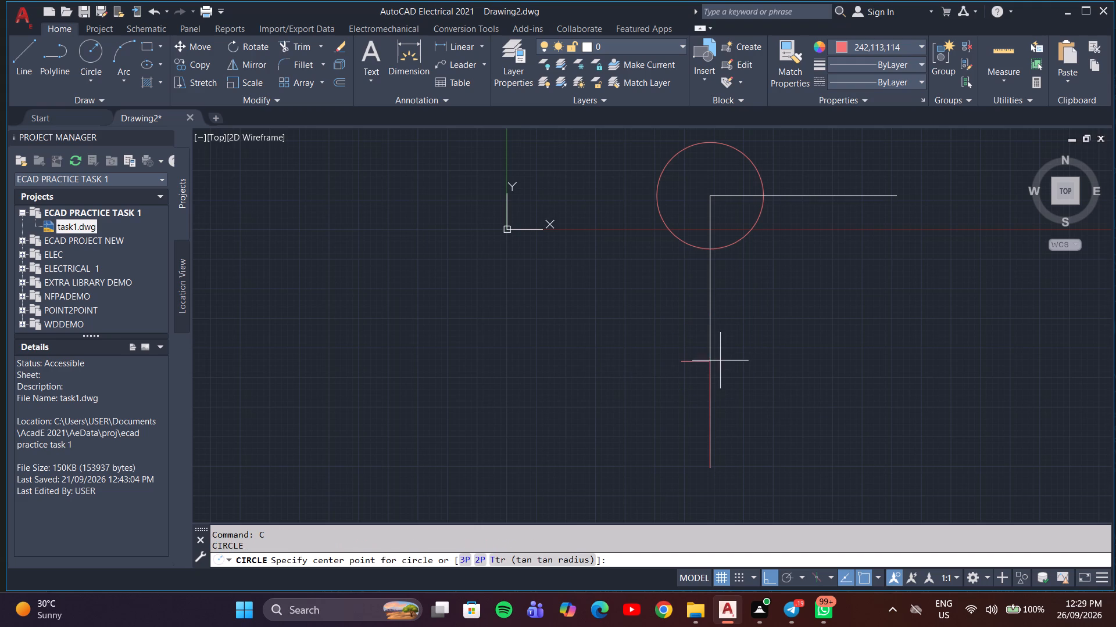
left_click(709, 361)
type("10")
key("Return")
Copy the radius 10 circle from its centre to the lower end of the vertical line.
left_click(700, 382)
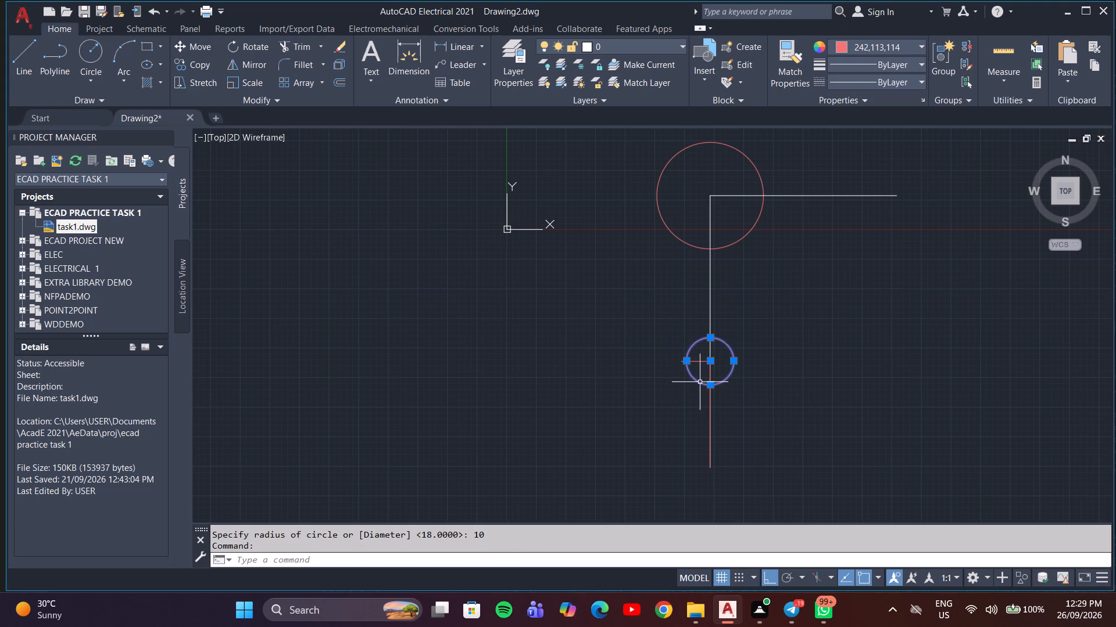
type("co")
key("Return")
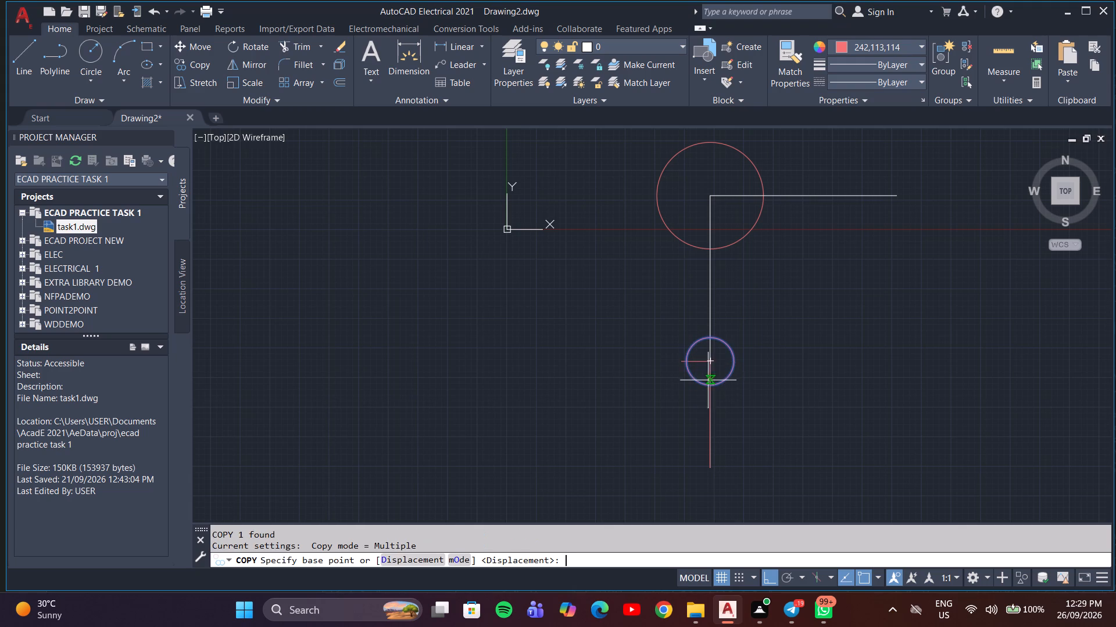
left_click(710, 362)
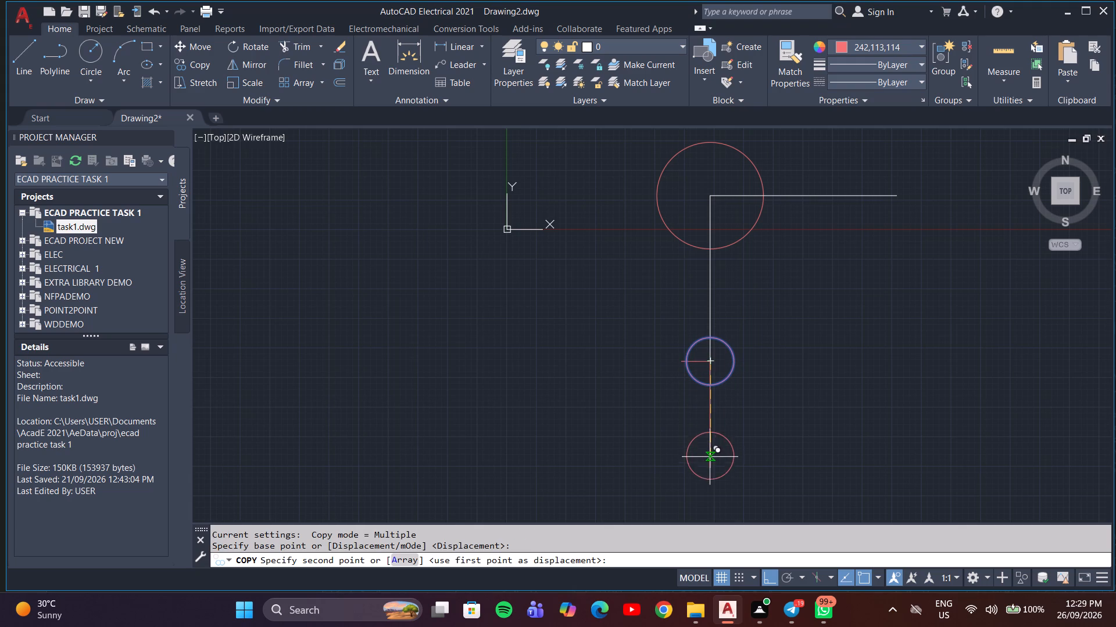
left_click(710, 469)
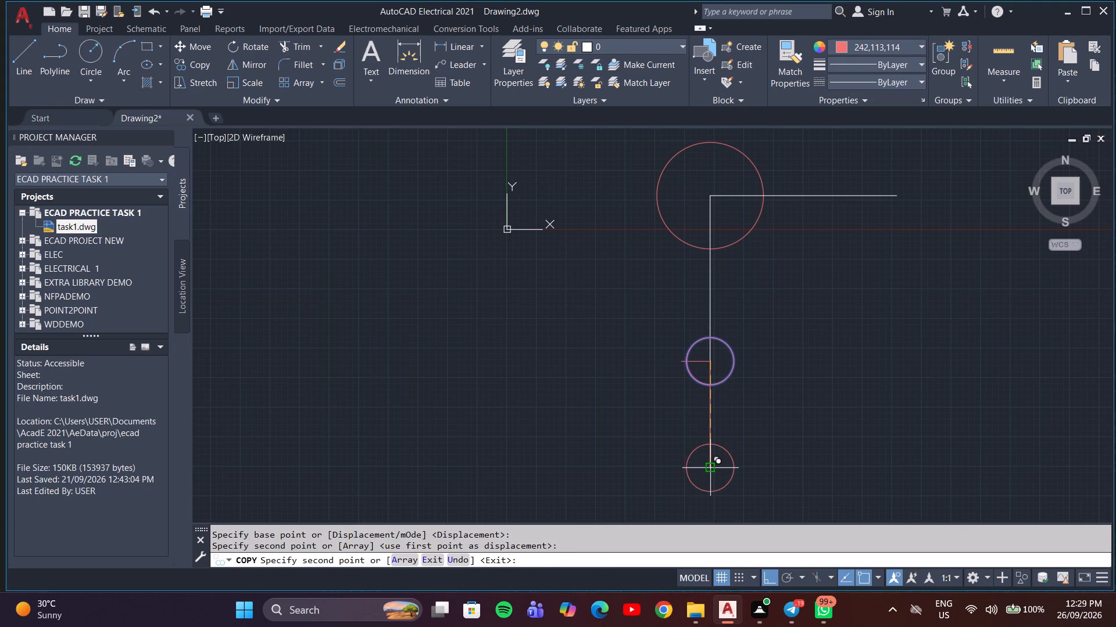
key("Escape")
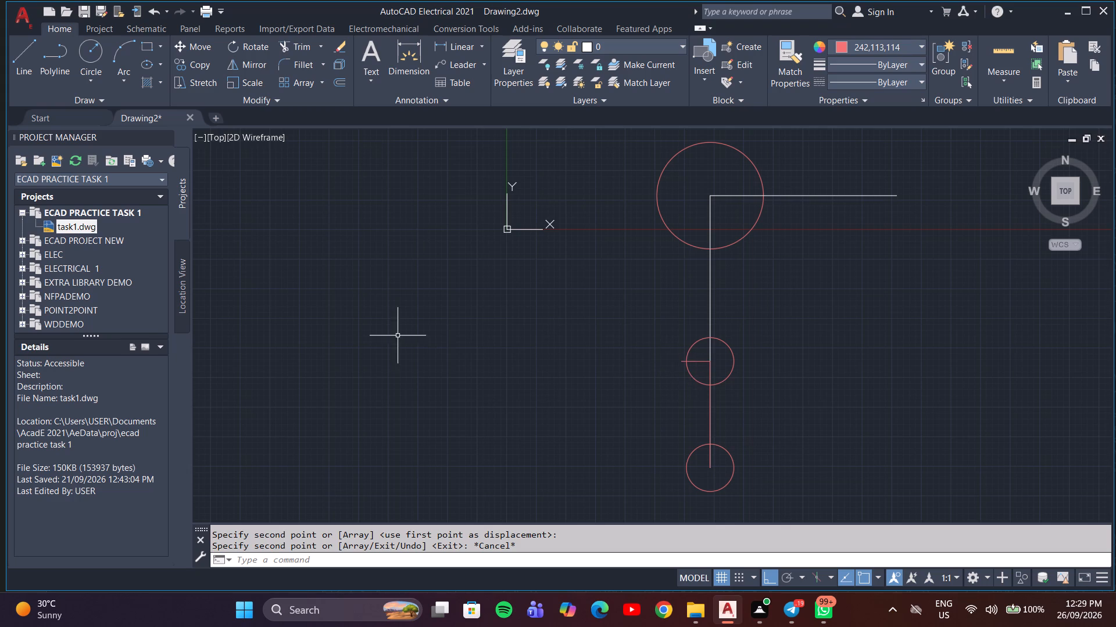
Delete the short horizontal line at the centre of the upper radius 10 circle.
left_click(699, 363)
key("Delete")
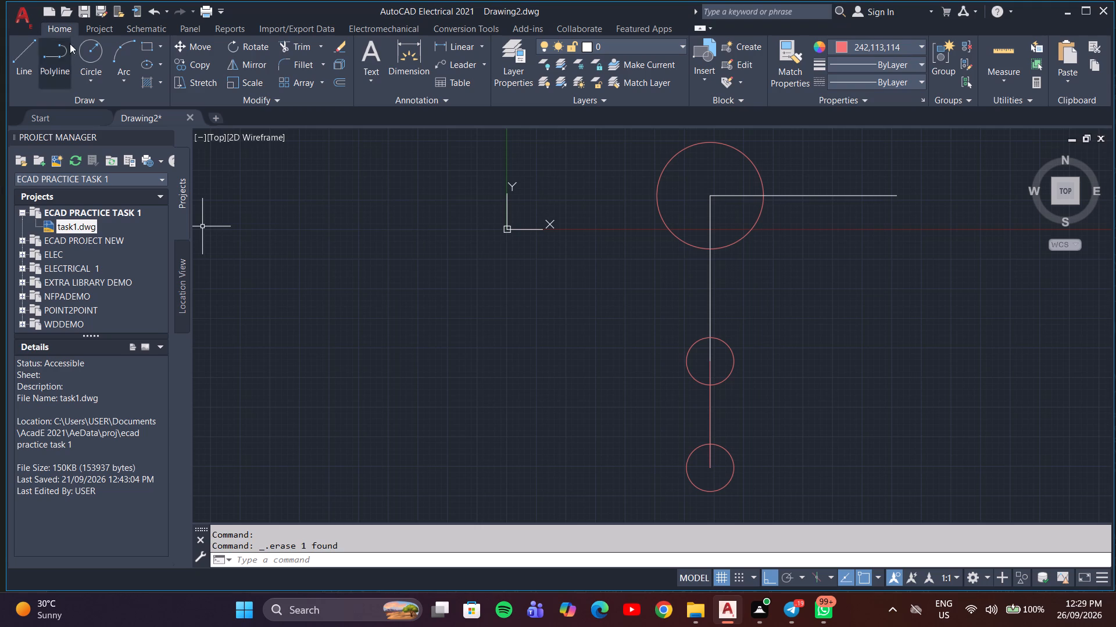
Draw a circle of radius 45 concentric with the 45-diameter circle.
left_click(87, 53)
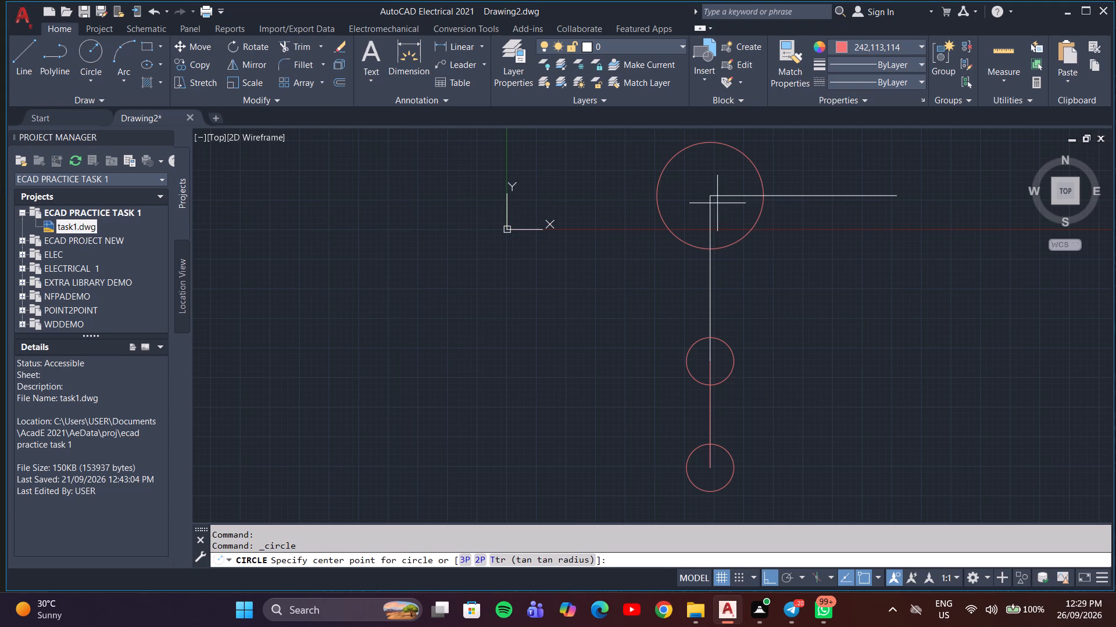
left_click(712, 194)
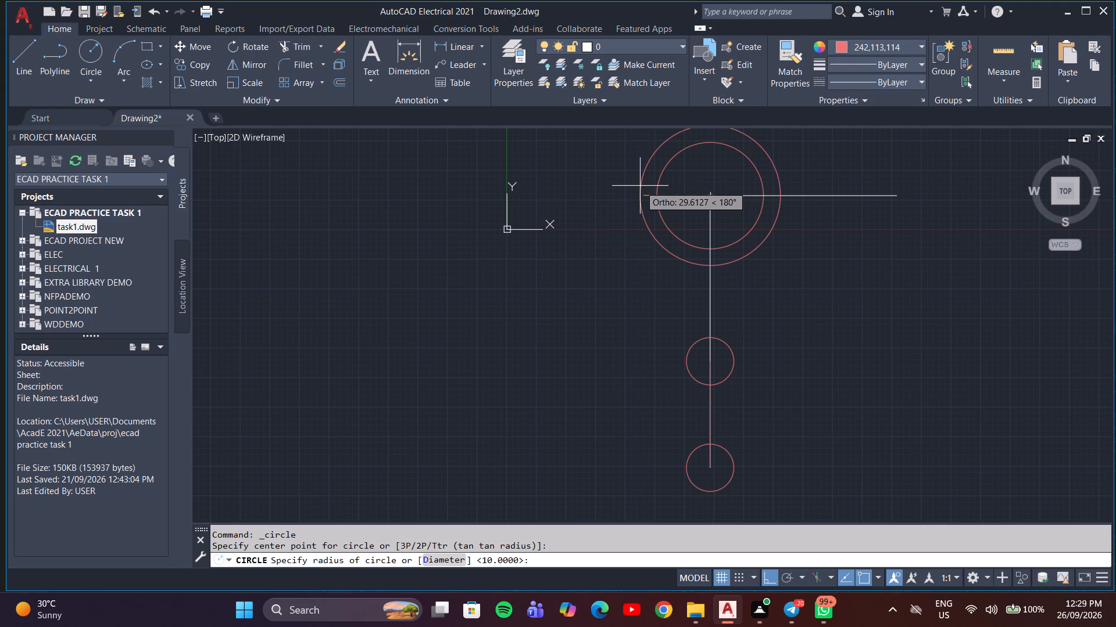
type("45")
key("Return")
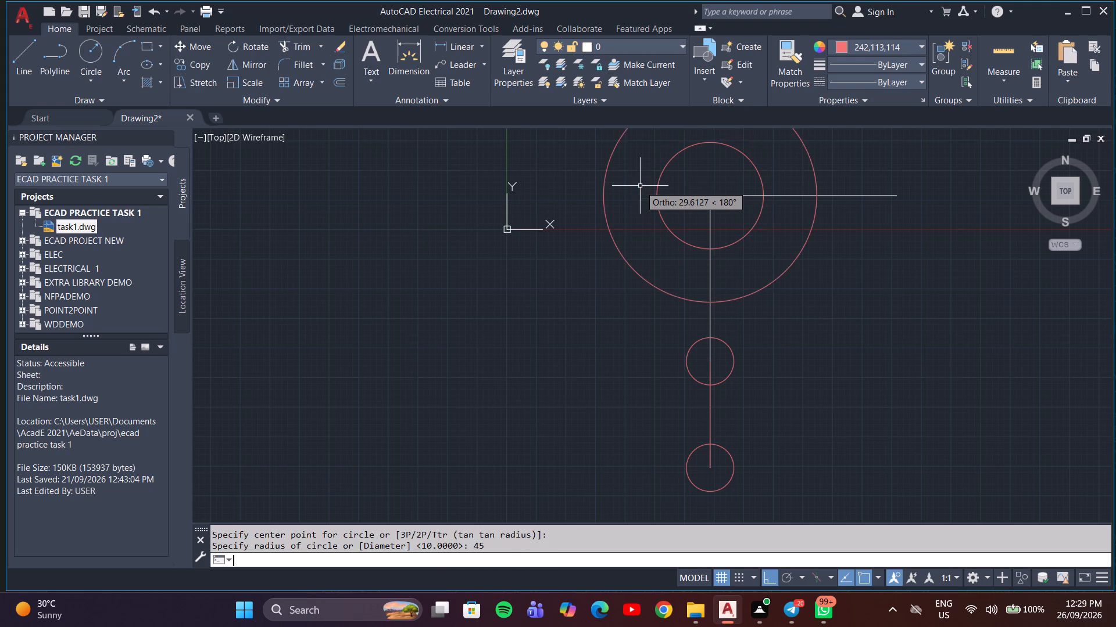
Draw a circle of radius 18 concentric with the lower radius 10 circle at the vertical line's bottom end.
scroll(654, 194, "down", 1)
middle_click_drag(656, 225, 641, 262)
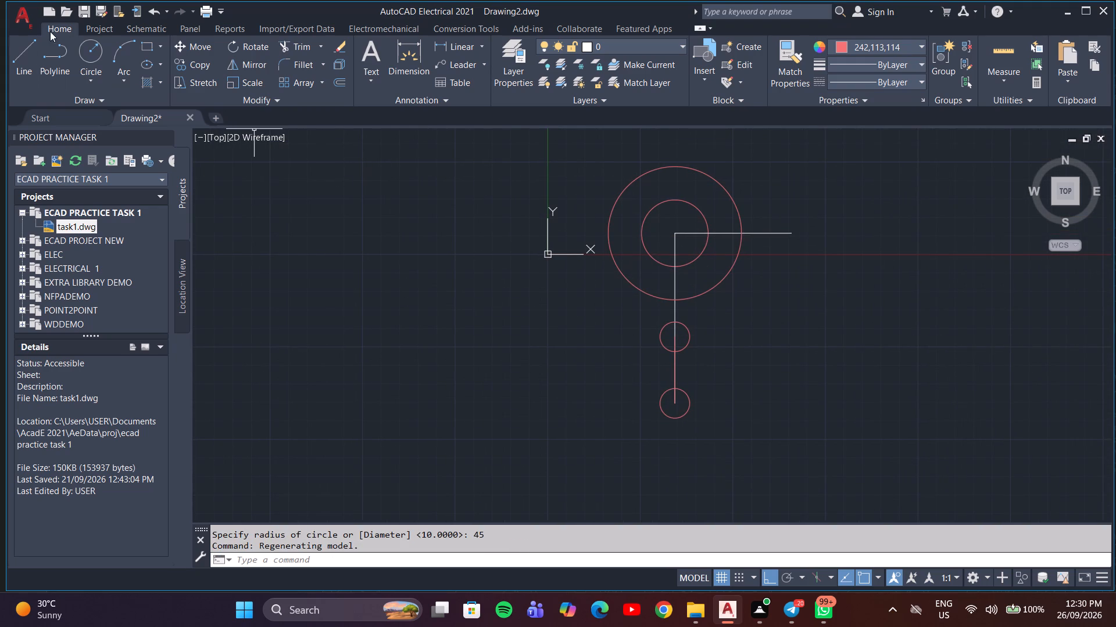
left_click(93, 46)
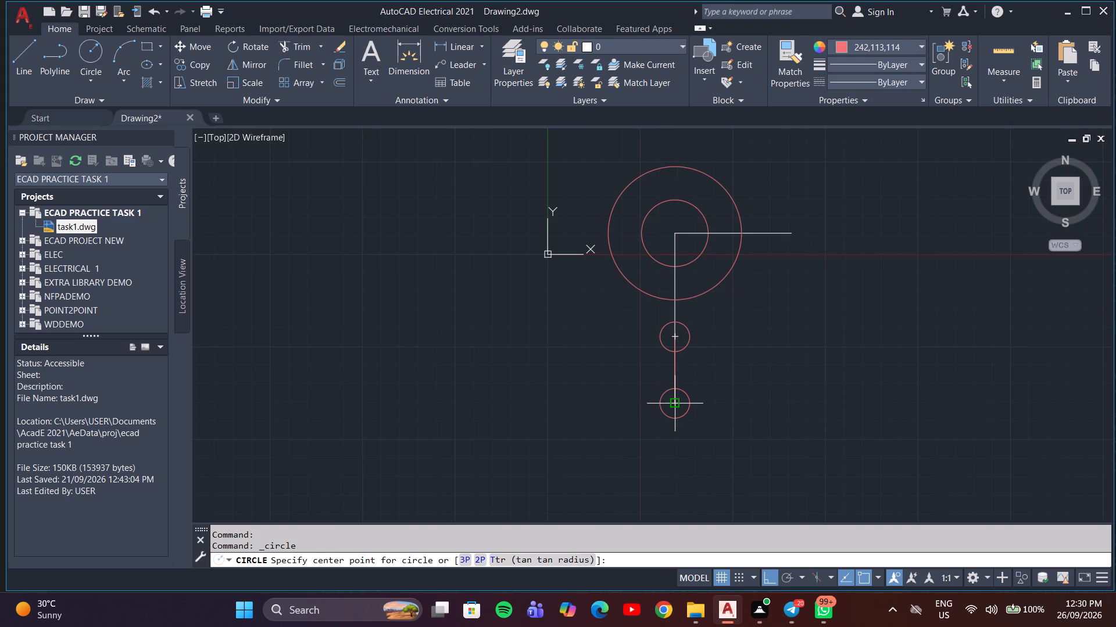
left_click(675, 403)
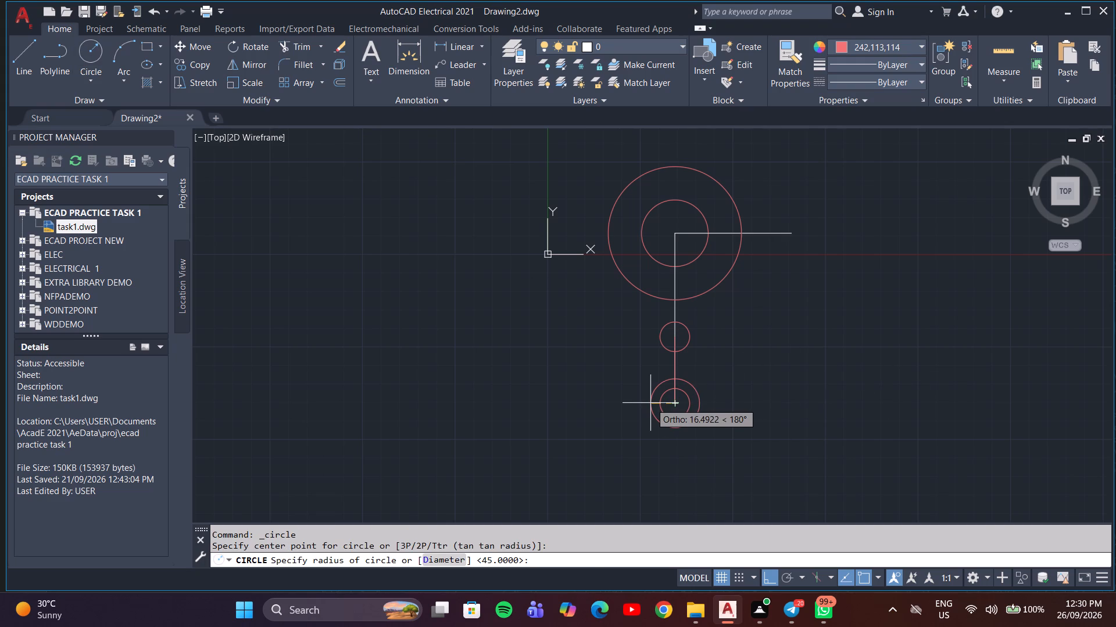
type("18")
key("Return")
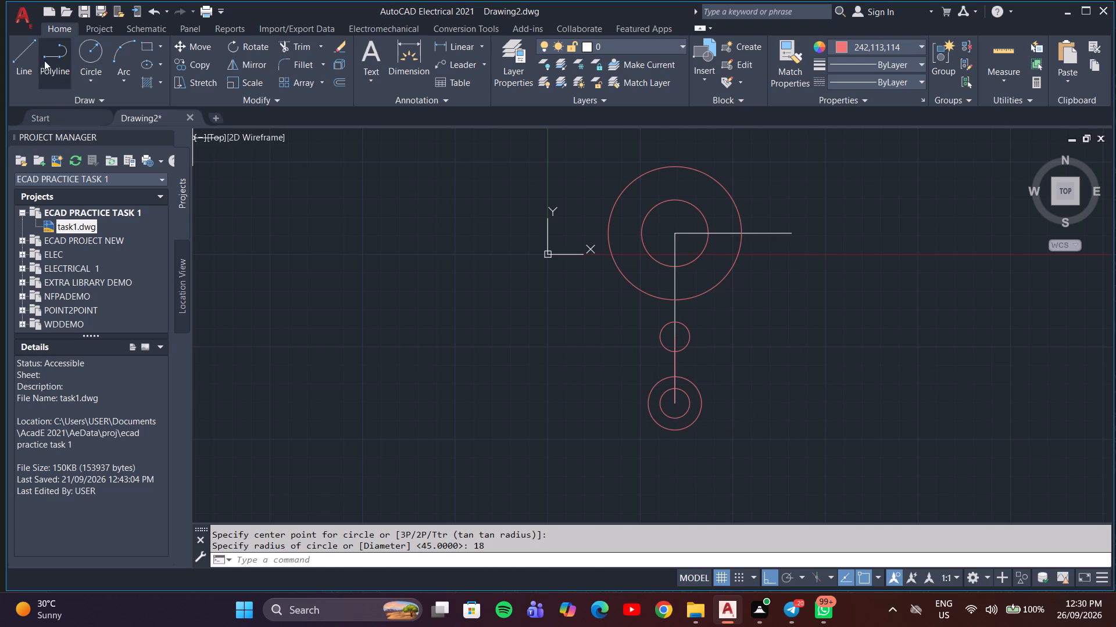
With Ortho off, draw a slanted line from the radius 18 circle's left quadrant to the lower-left side of the radius 45 circle.
left_click(21, 60)
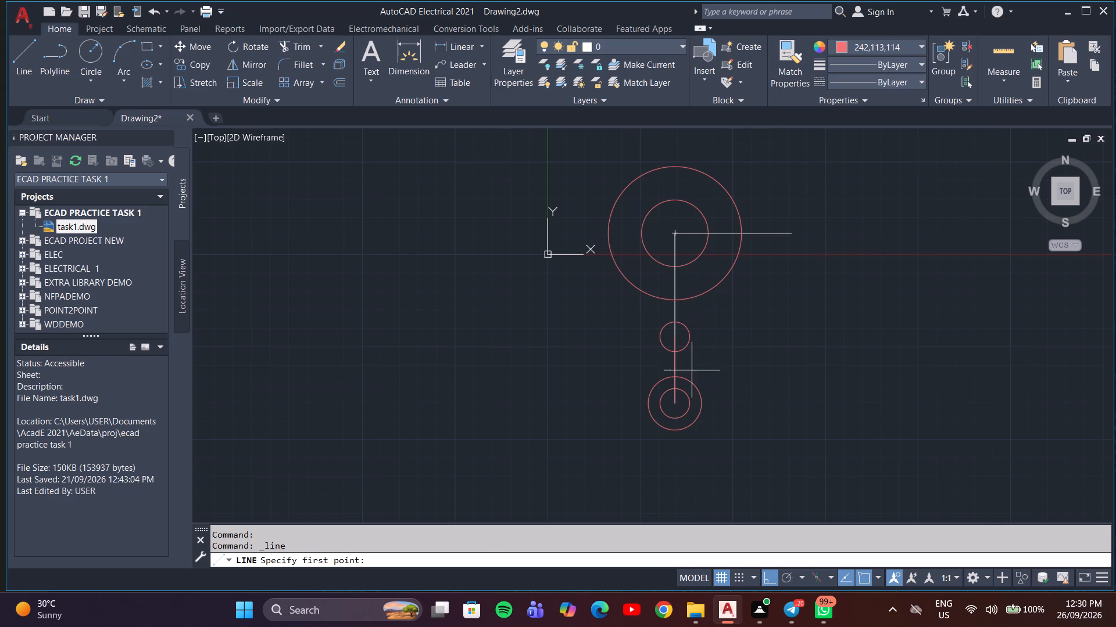
left_click(648, 402)
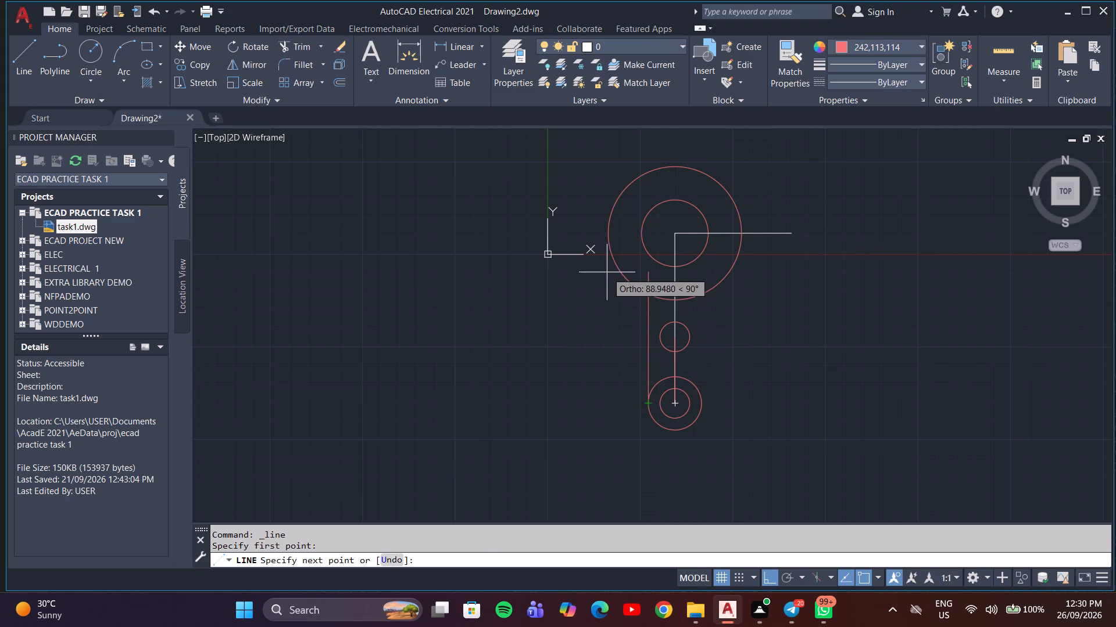
key("F8")
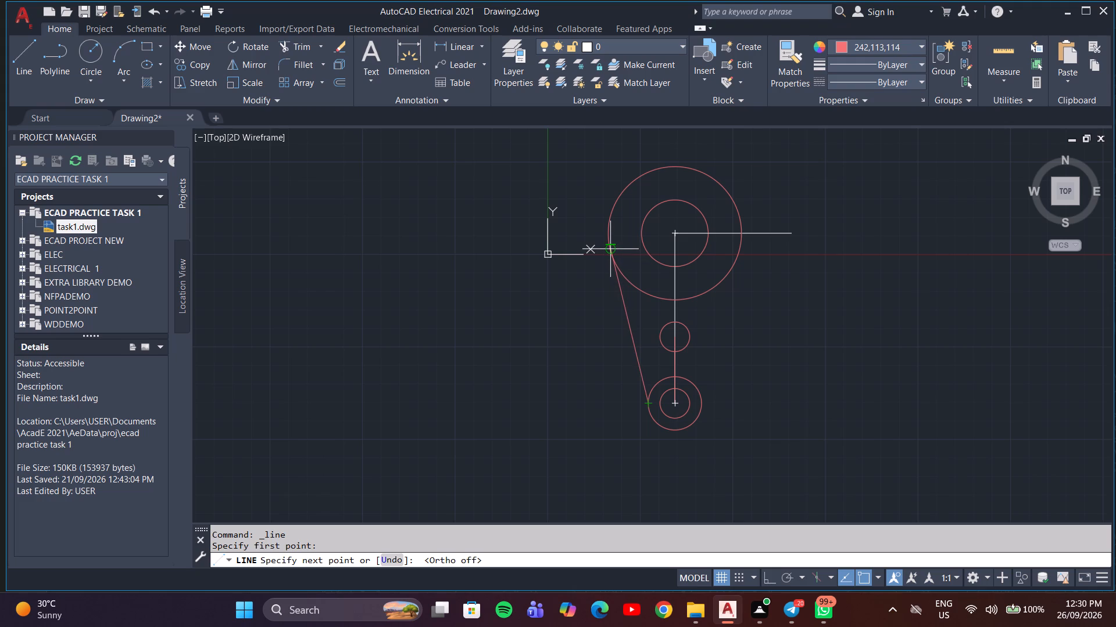
left_click(611, 248)
key("Escape")
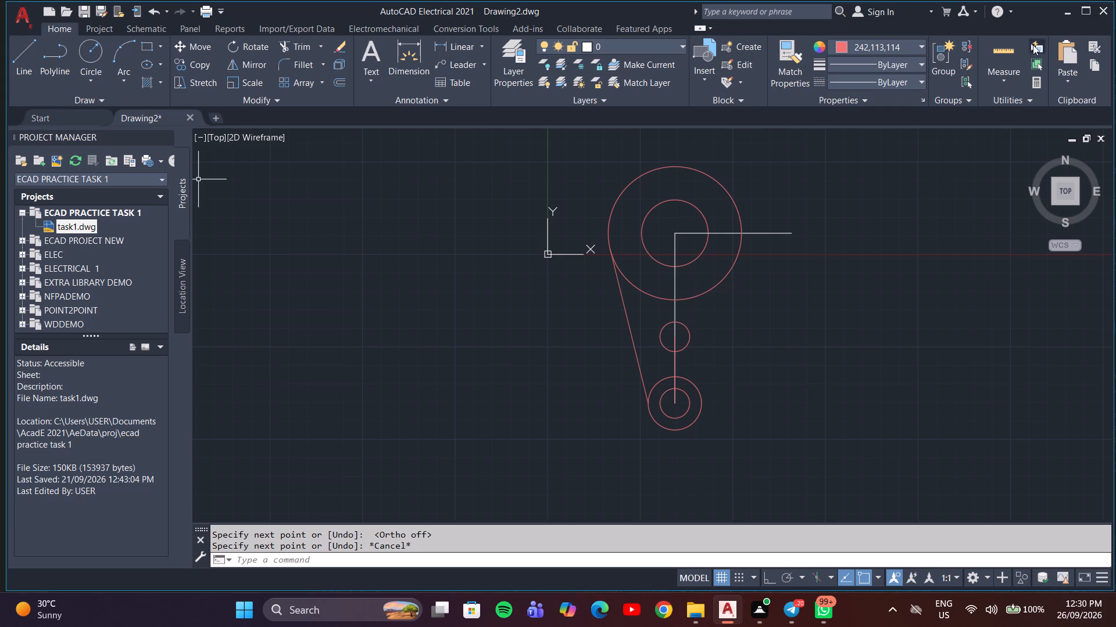
With the colour set to ByLayer and Ortho on, draw a 50-unit horizontal line rightward from the upper radius 10 circle's centre.
left_click(907, 49)
left_click(856, 67)
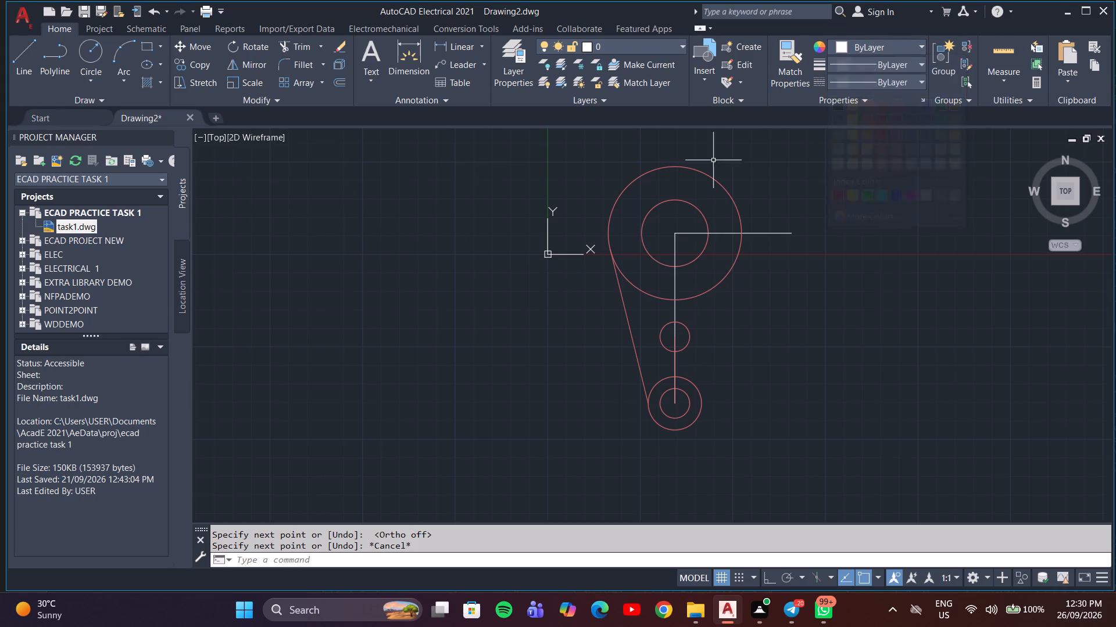
left_click(16, 46)
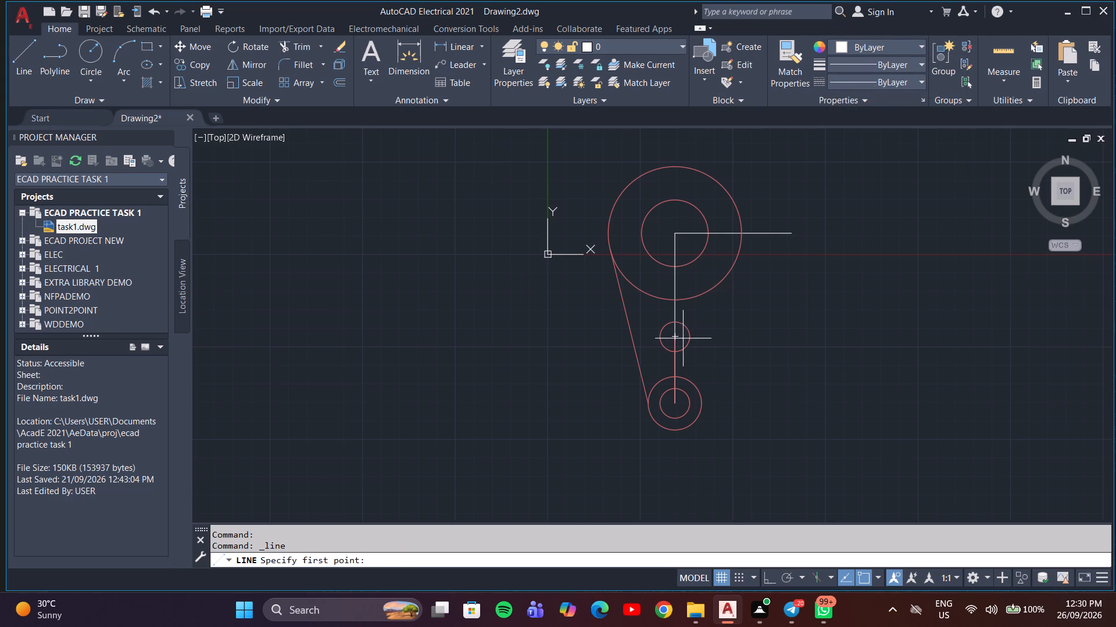
left_click(675, 337)
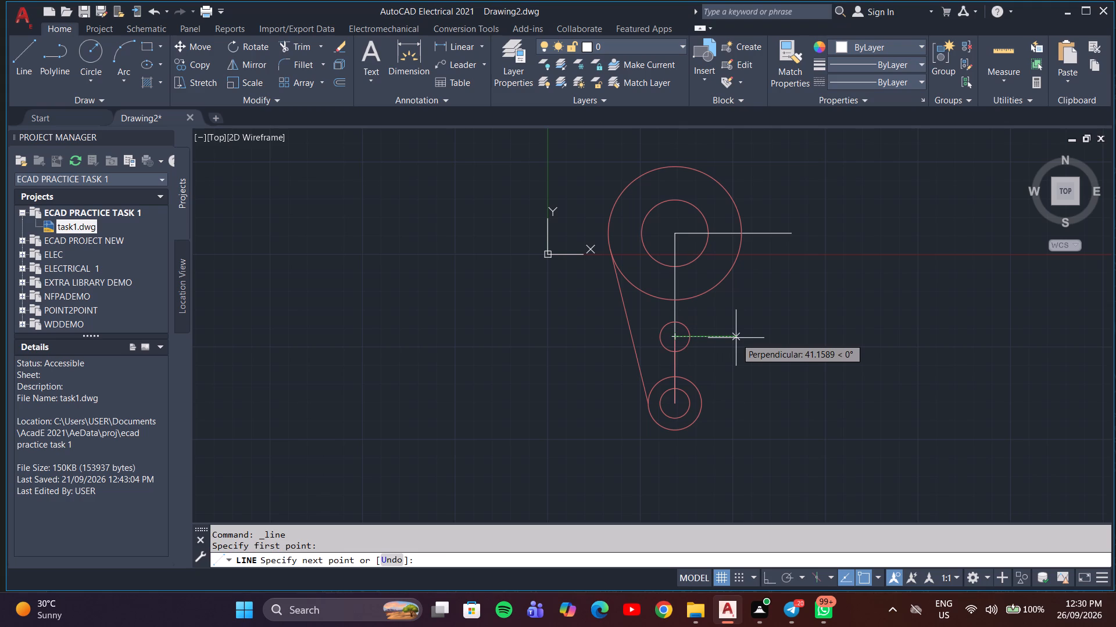
key("F8")
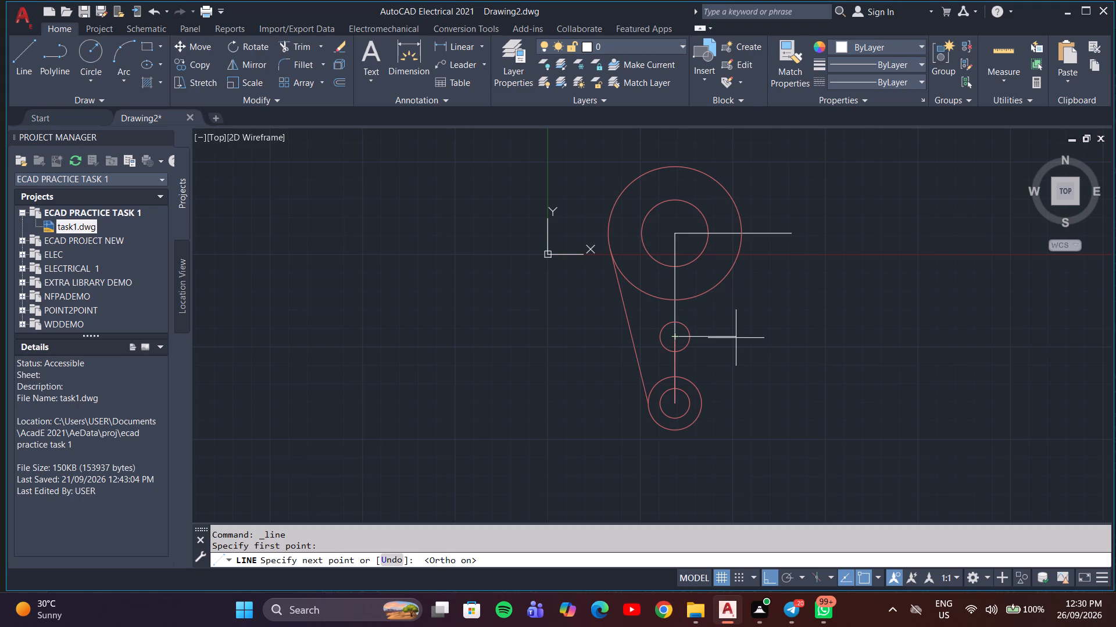
type("50")
key("Return")
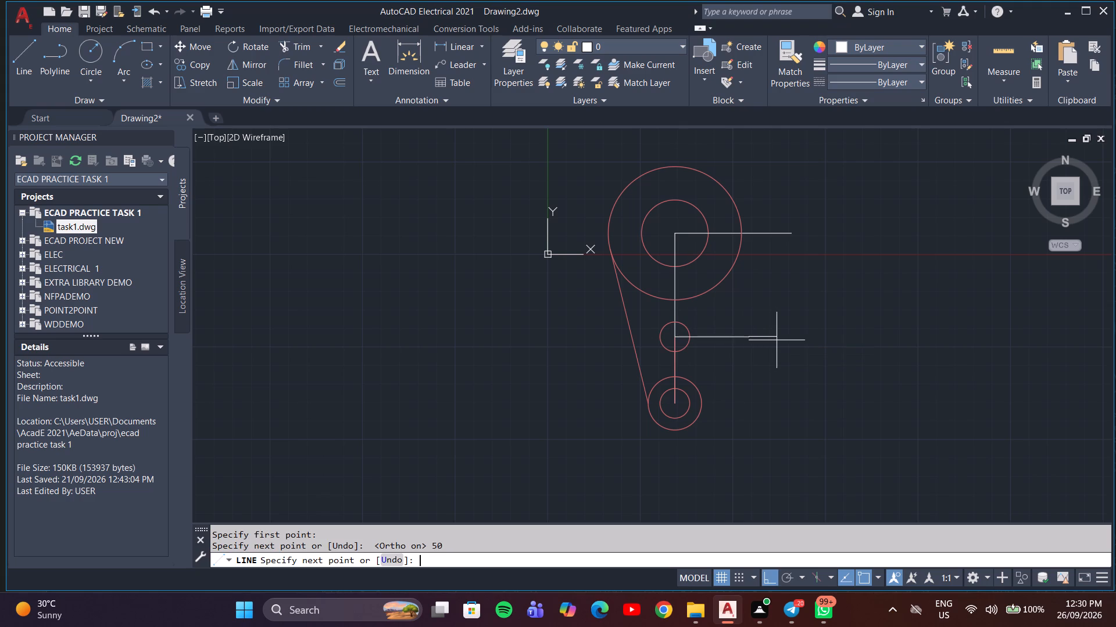
key("Escape")
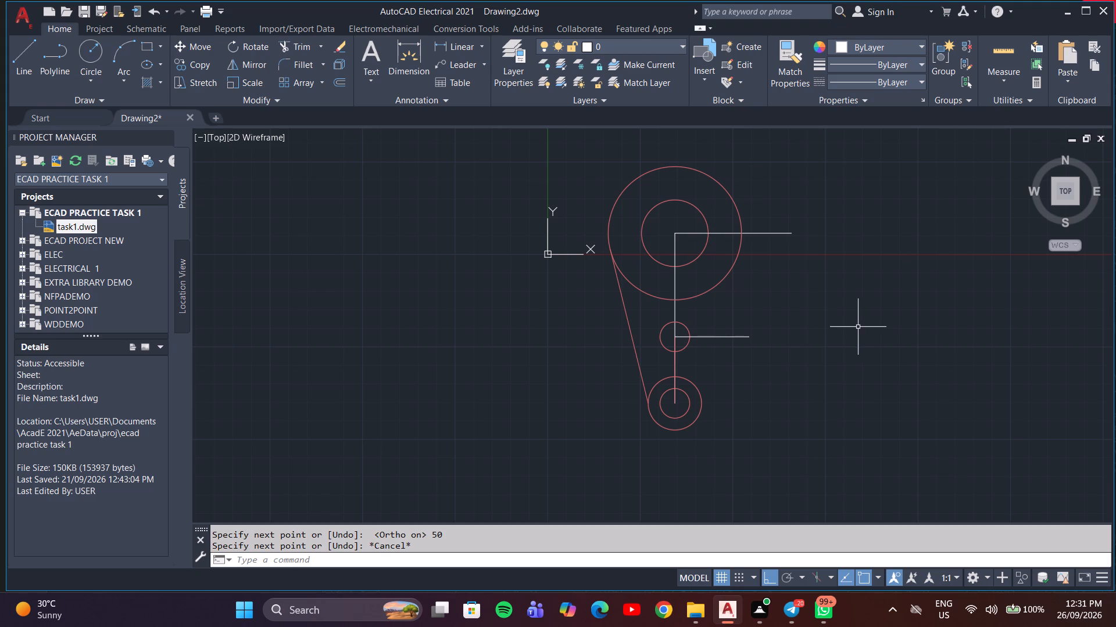
Draw a vertical line from the 50-unit line's free end up to the horizontal construction line through the large circles' centre.
left_click(27, 63)
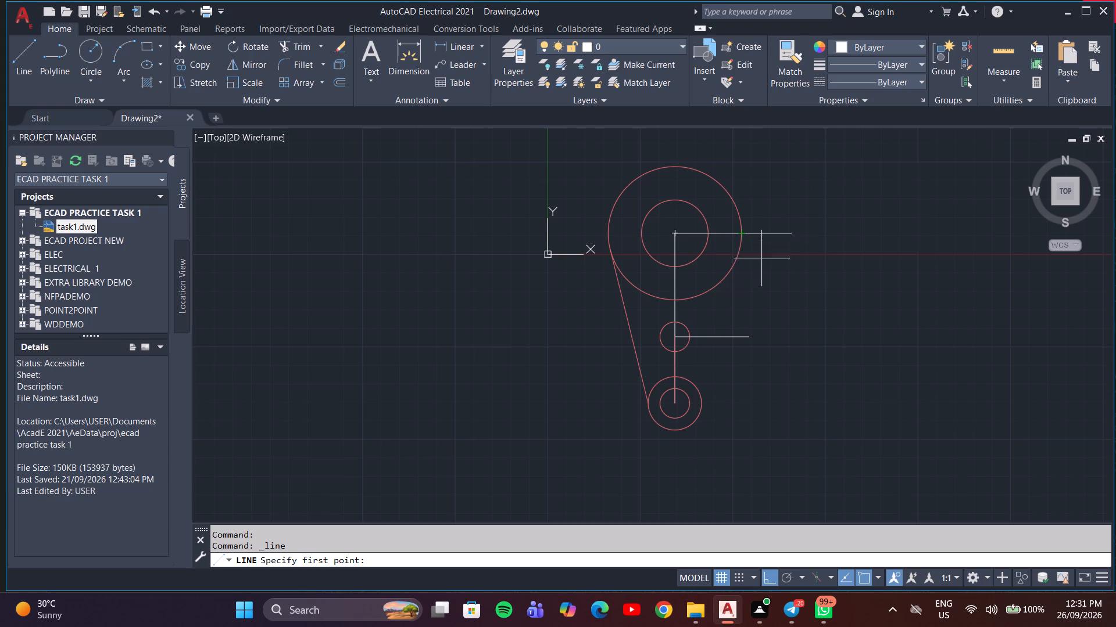
left_click(750, 336)
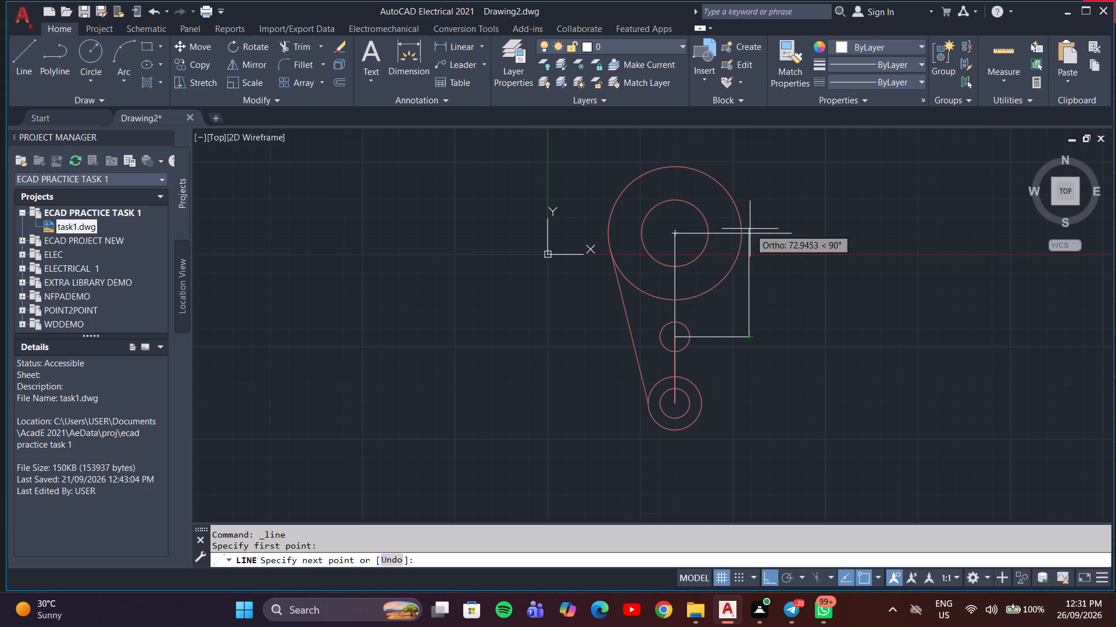
left_click(747, 233)
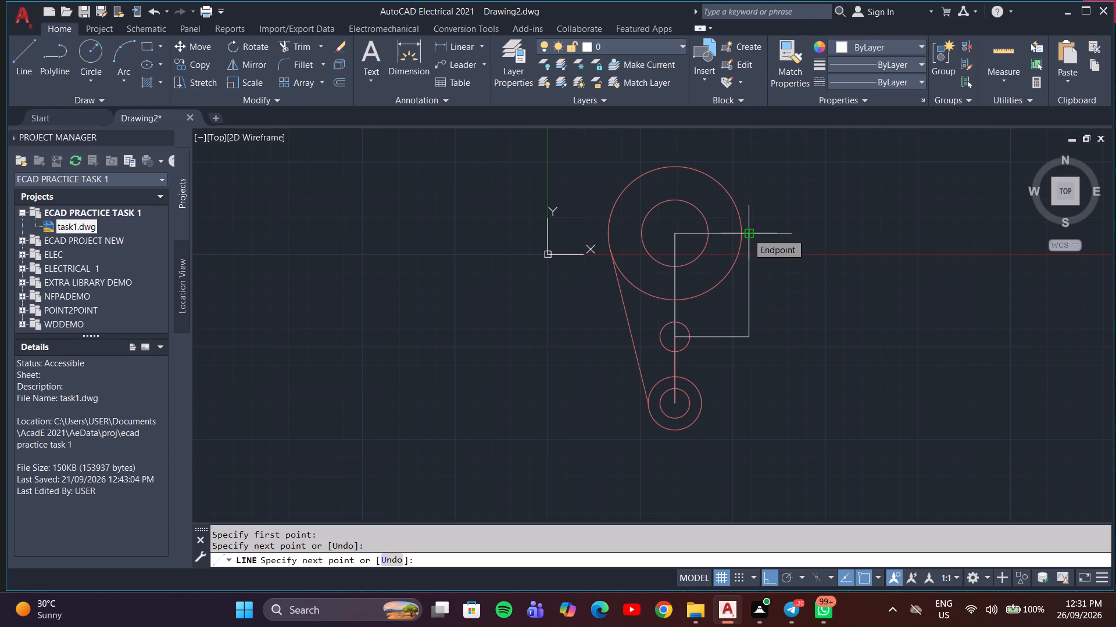
key("Escape")
key("l")
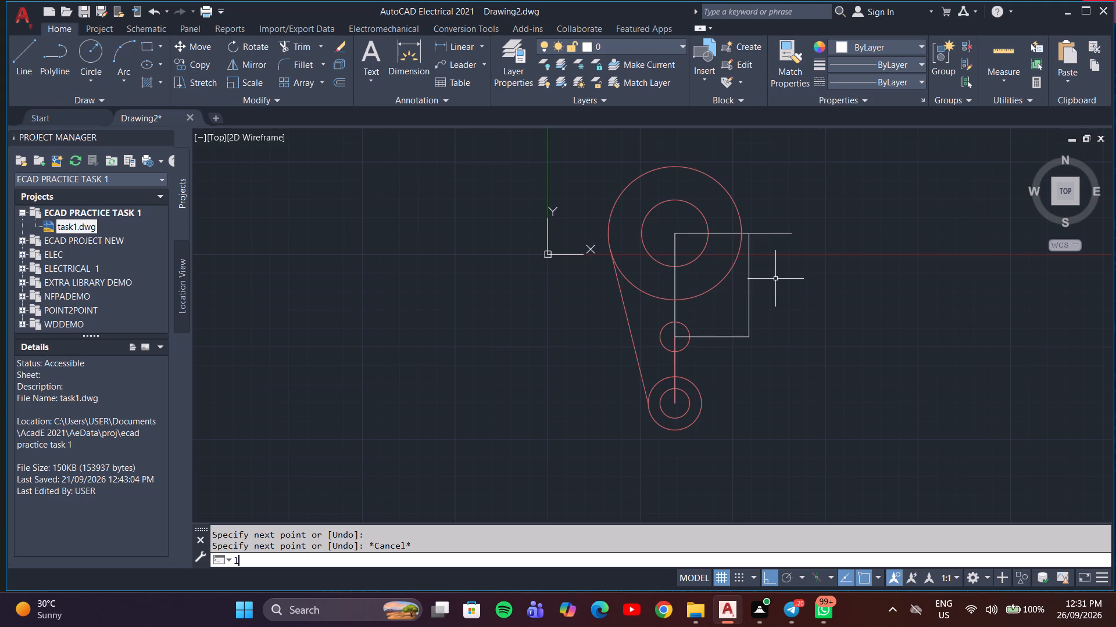
key("Escape")
In colour 153,27,30, draw an 18.75-unit line down from the vertical construction line's top end, continuing with a short horizontal segment rightward.
left_click(868, 49)
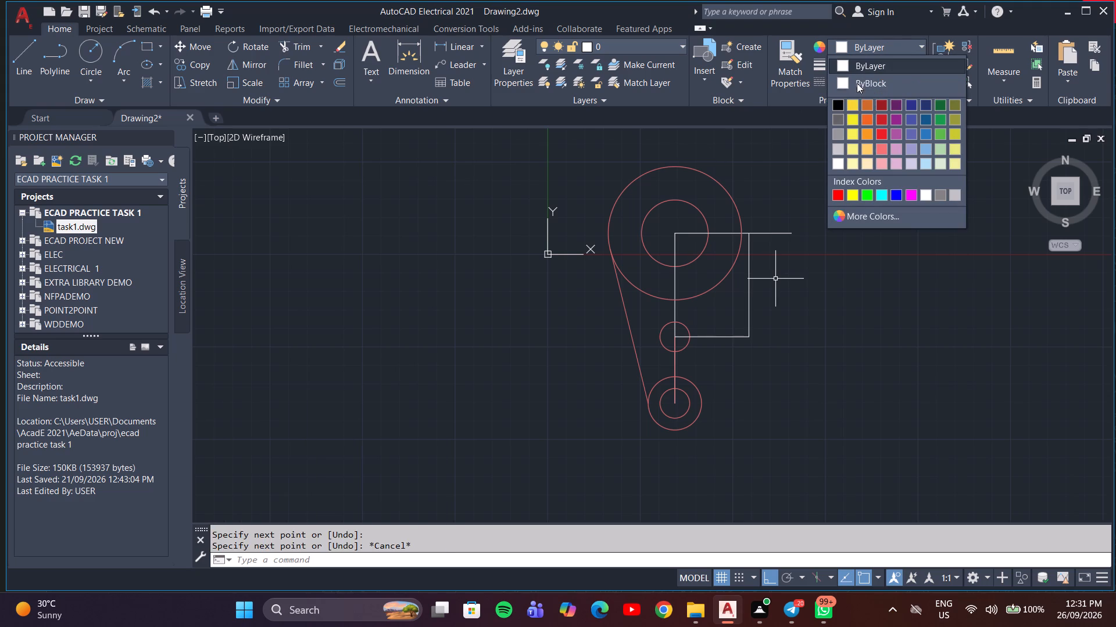
left_click(884, 105)
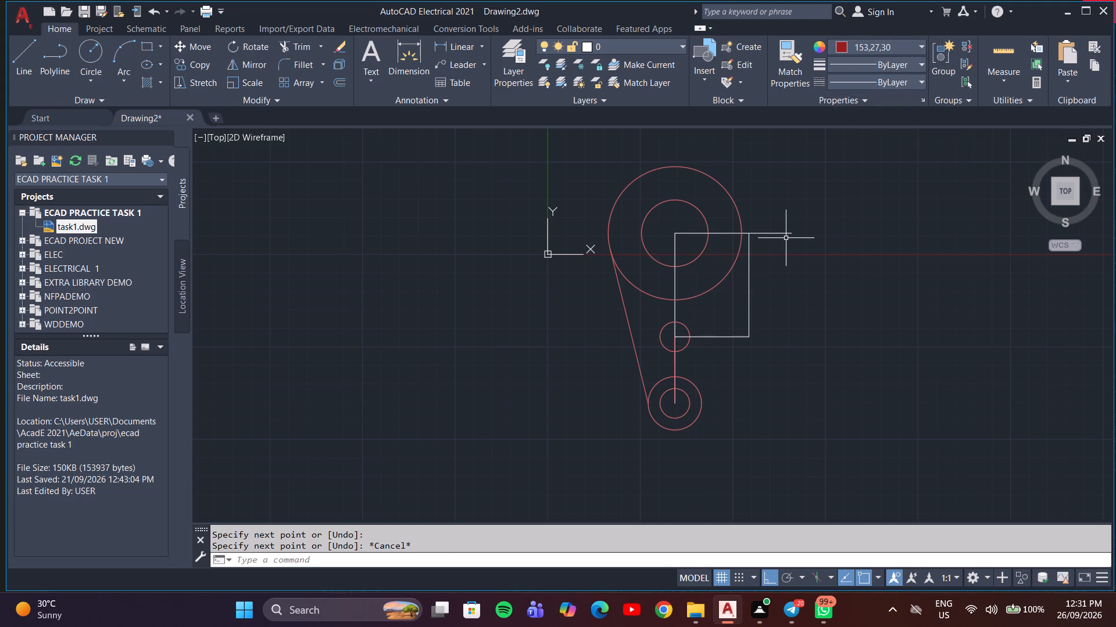
key("l")
key("Return")
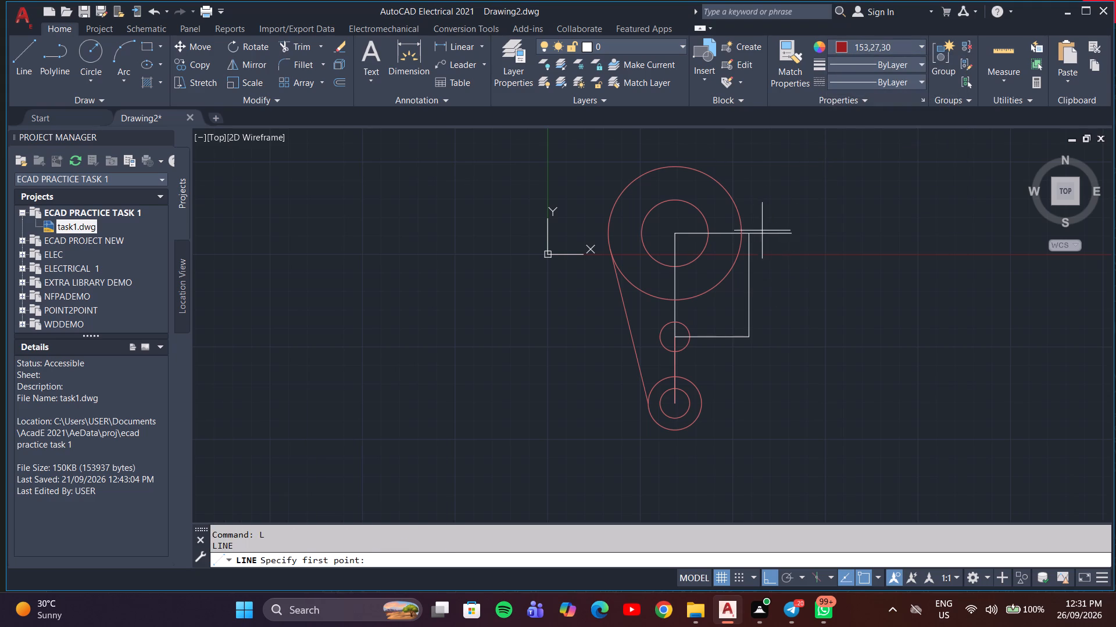
left_click(750, 237)
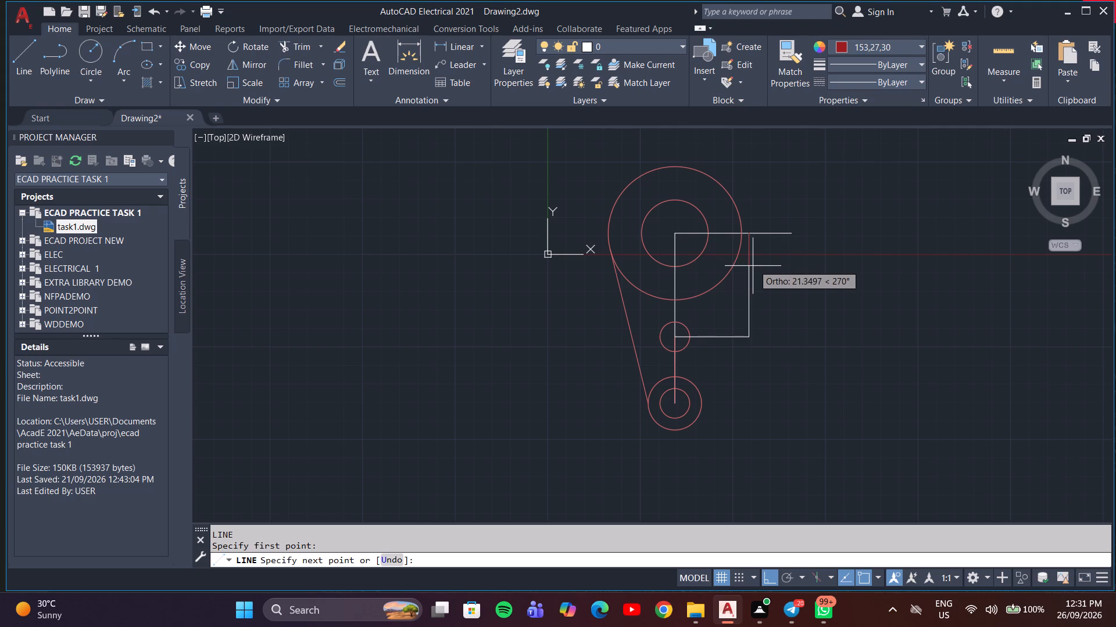
key("1")
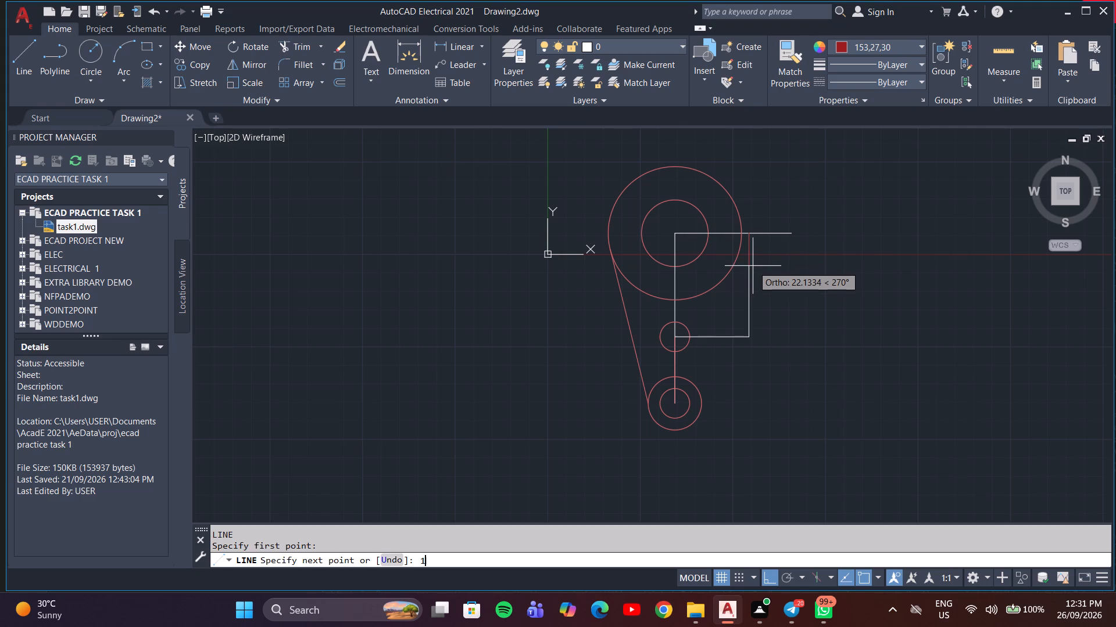
type("8.75")
key("Return")
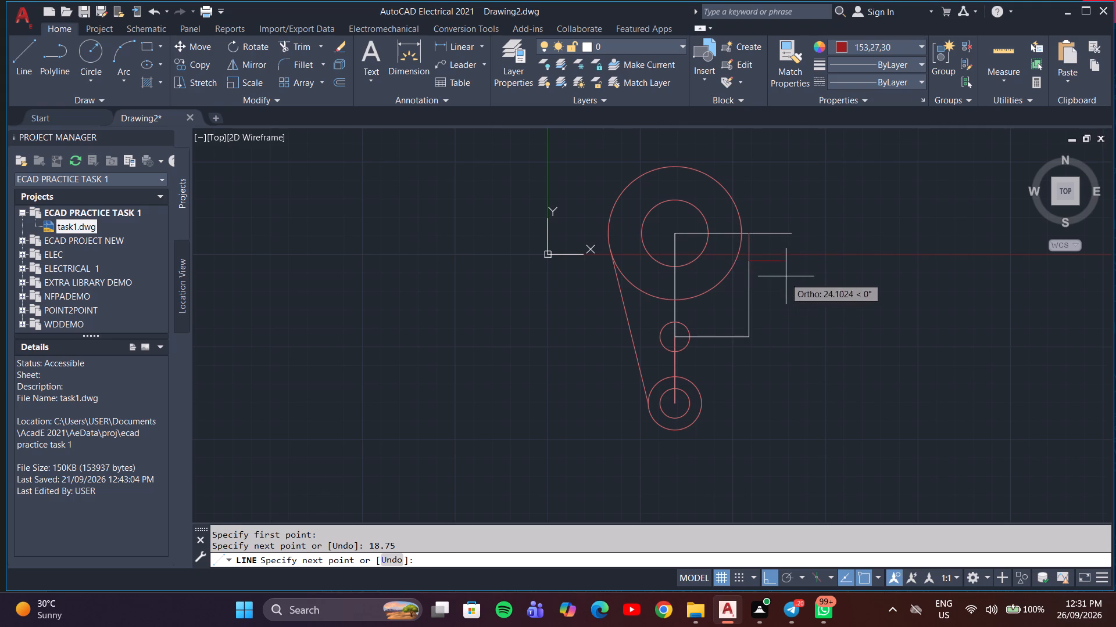
left_click(772, 262)
key("Escape")
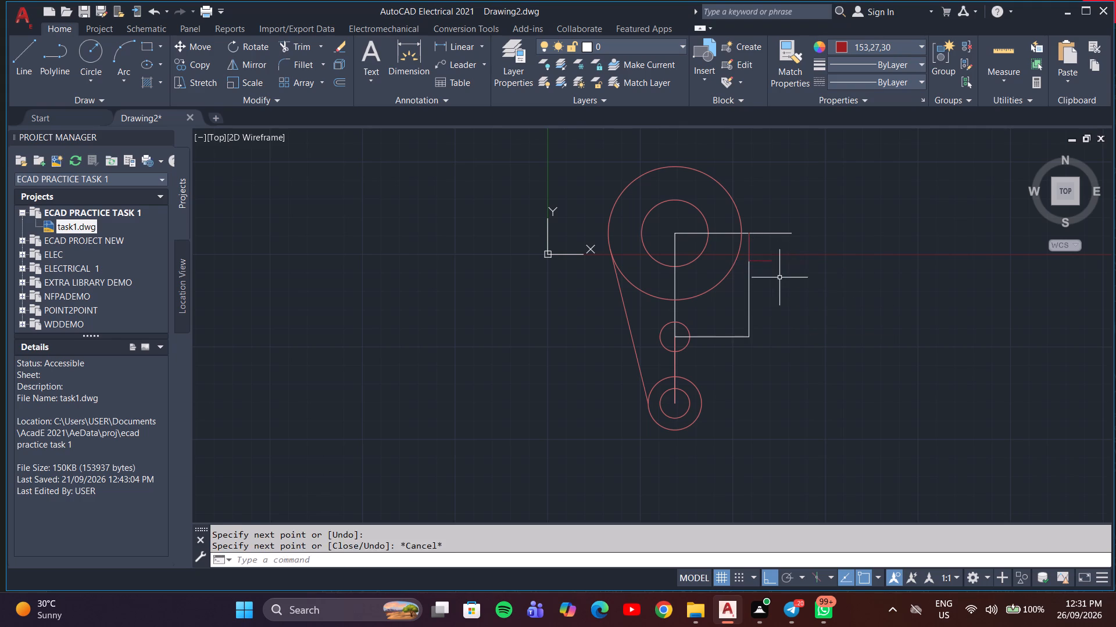
Delete the short horizontal dark red segment at the lower end of the 18.75-unit line.
scroll(743, 247, "up", 3)
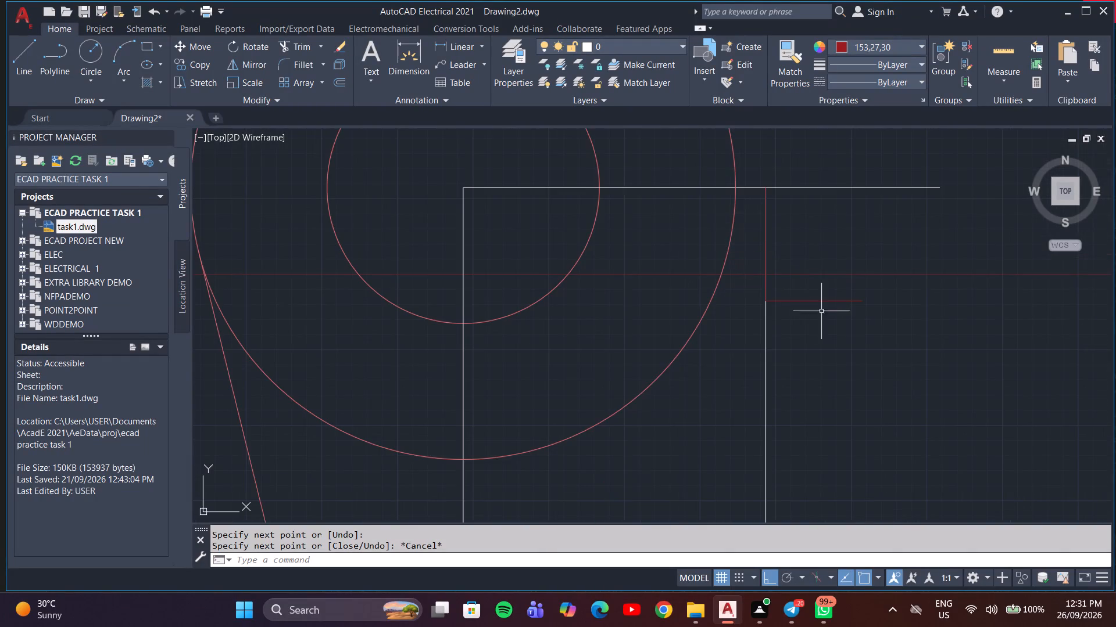
middle_click_drag(821, 311, 778, 313)
scroll(806, 330, "down", 3)
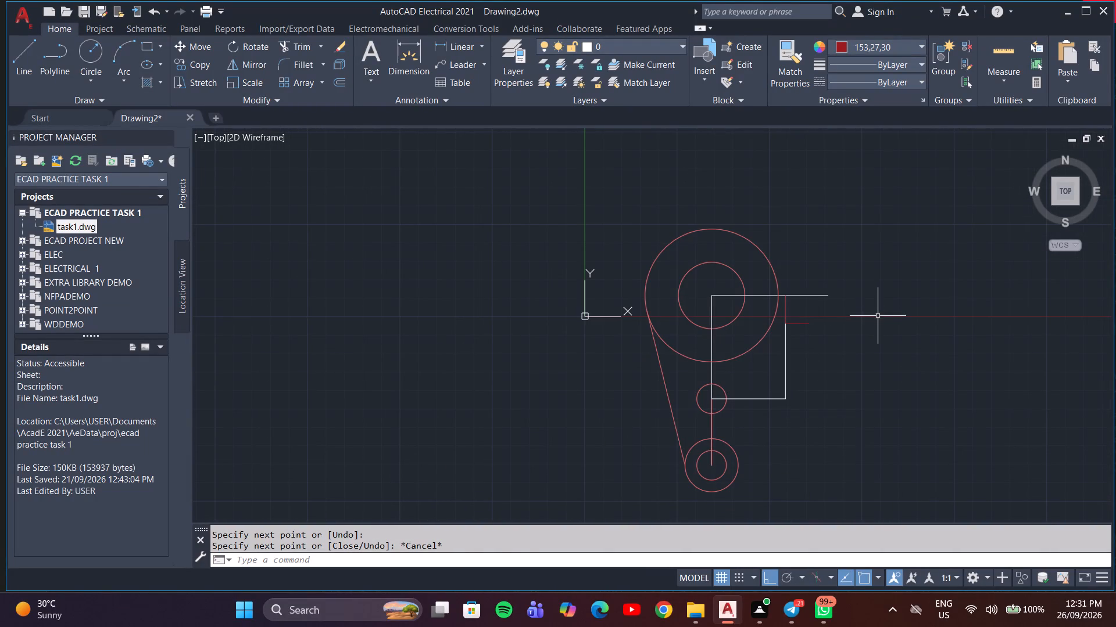
left_click(878, 316)
left_click(895, 297)
left_click(874, 331)
key("Escape")
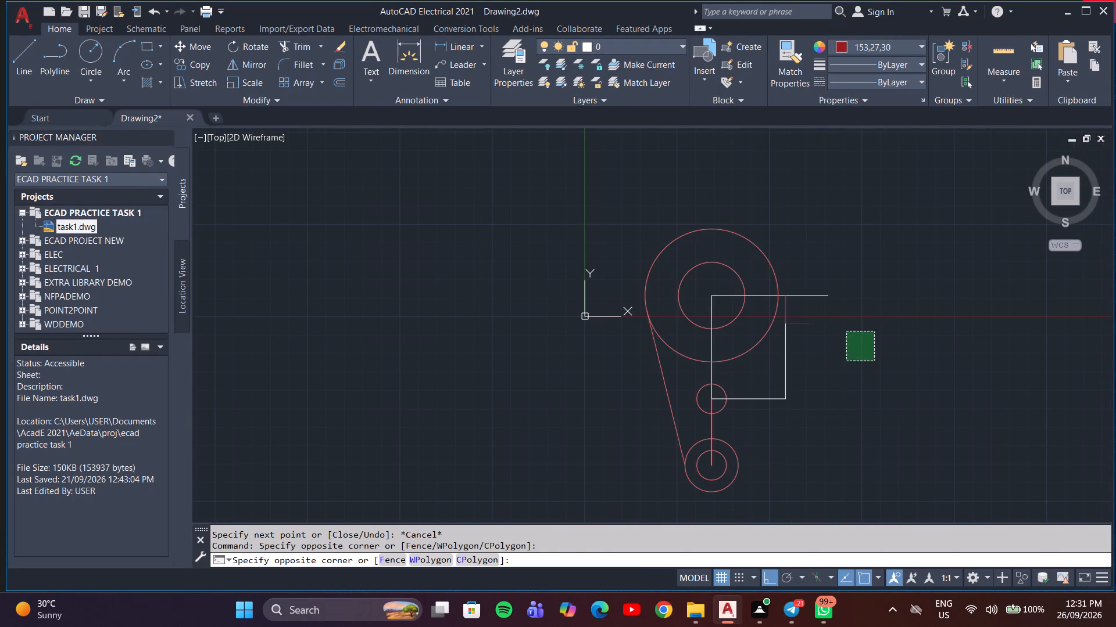
left_click(802, 326)
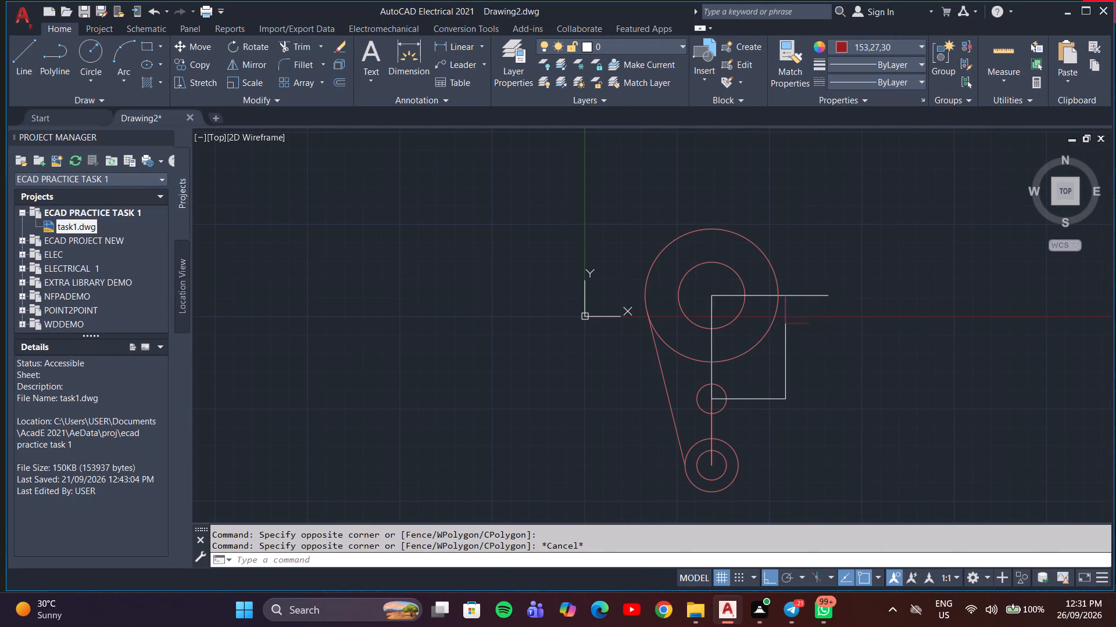
left_click(803, 320)
left_click(811, 318)
left_click(802, 326)
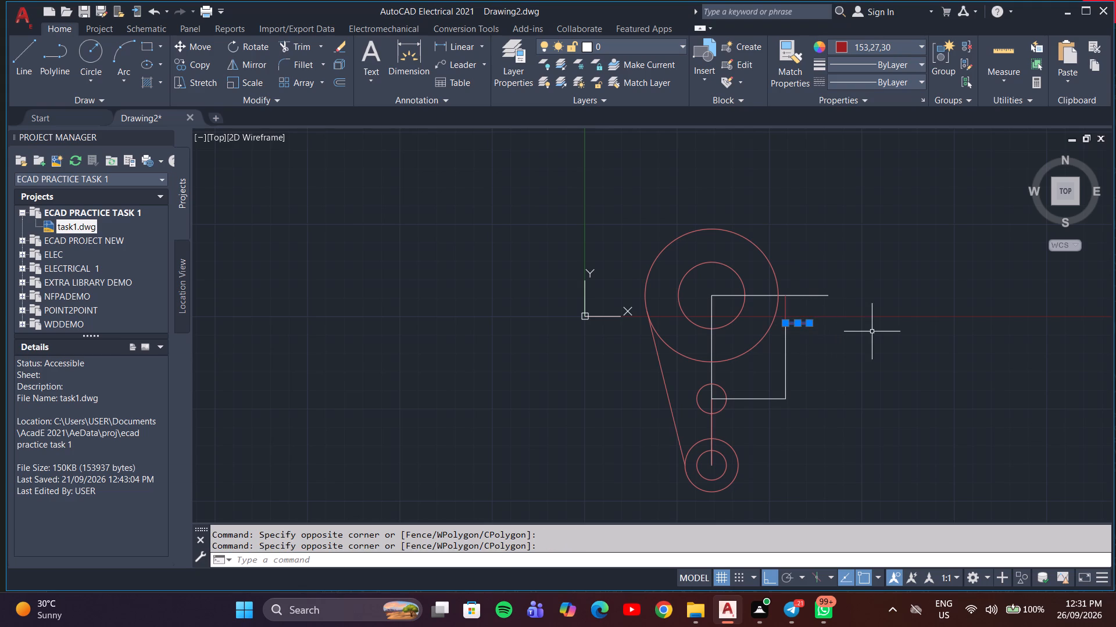
key("Delete")
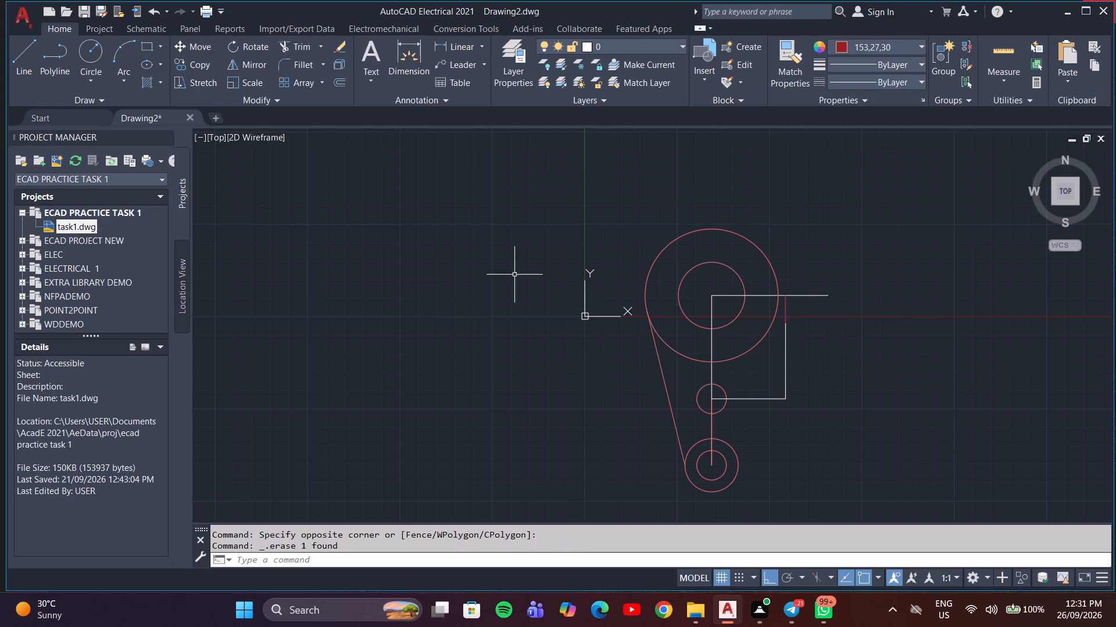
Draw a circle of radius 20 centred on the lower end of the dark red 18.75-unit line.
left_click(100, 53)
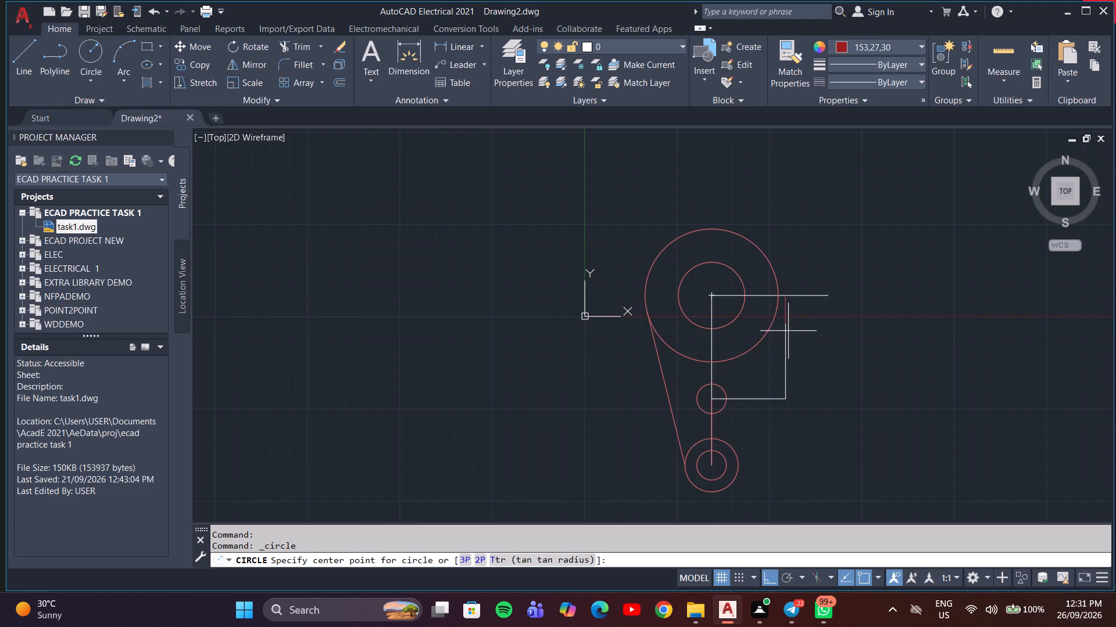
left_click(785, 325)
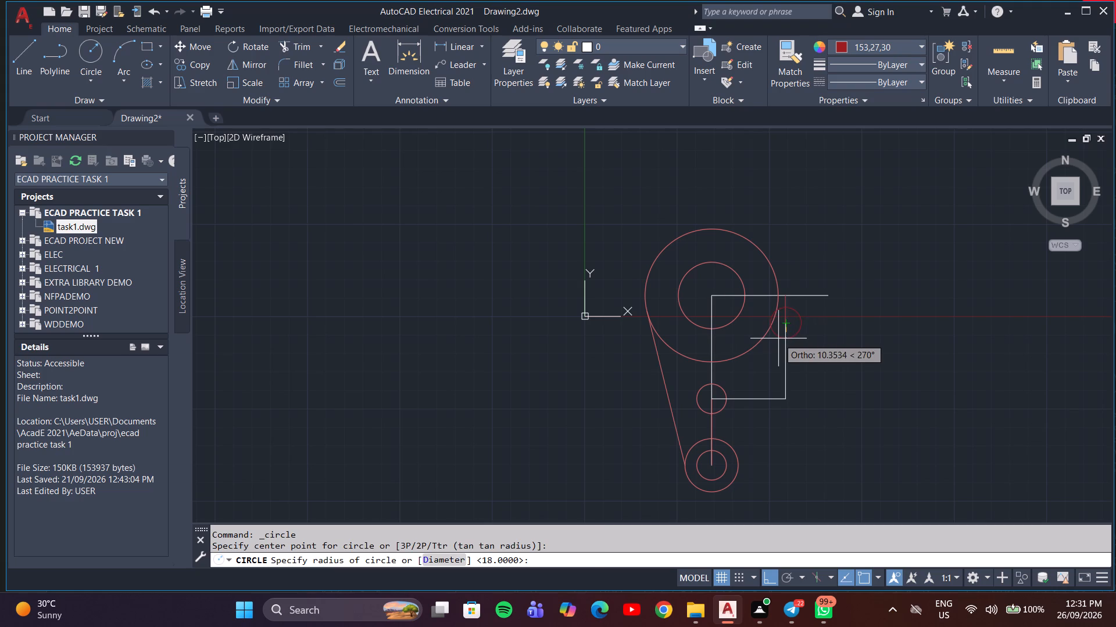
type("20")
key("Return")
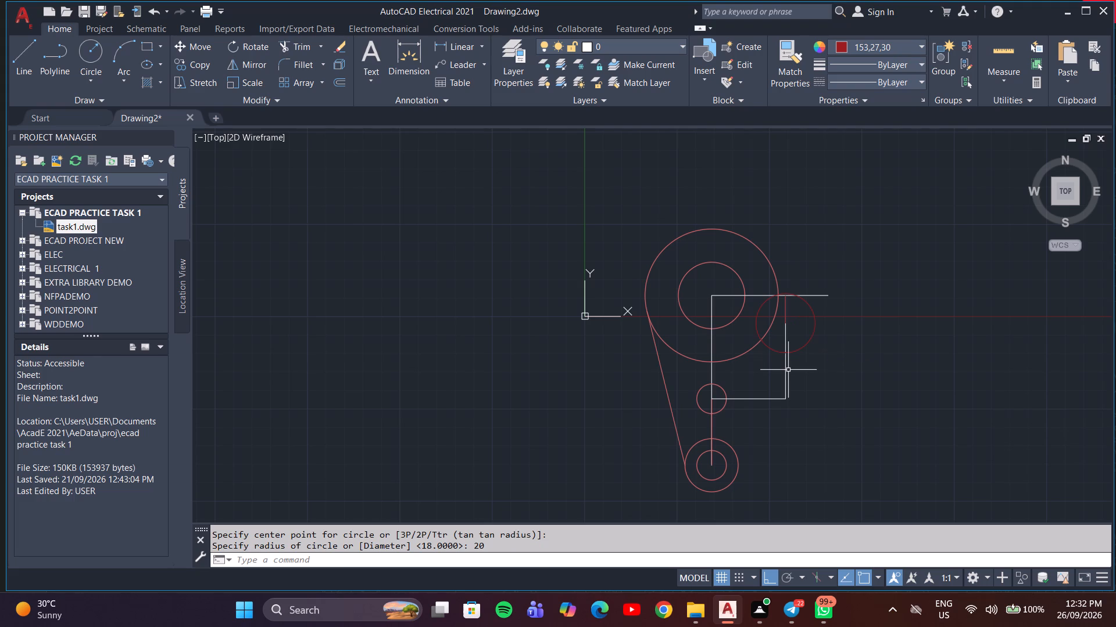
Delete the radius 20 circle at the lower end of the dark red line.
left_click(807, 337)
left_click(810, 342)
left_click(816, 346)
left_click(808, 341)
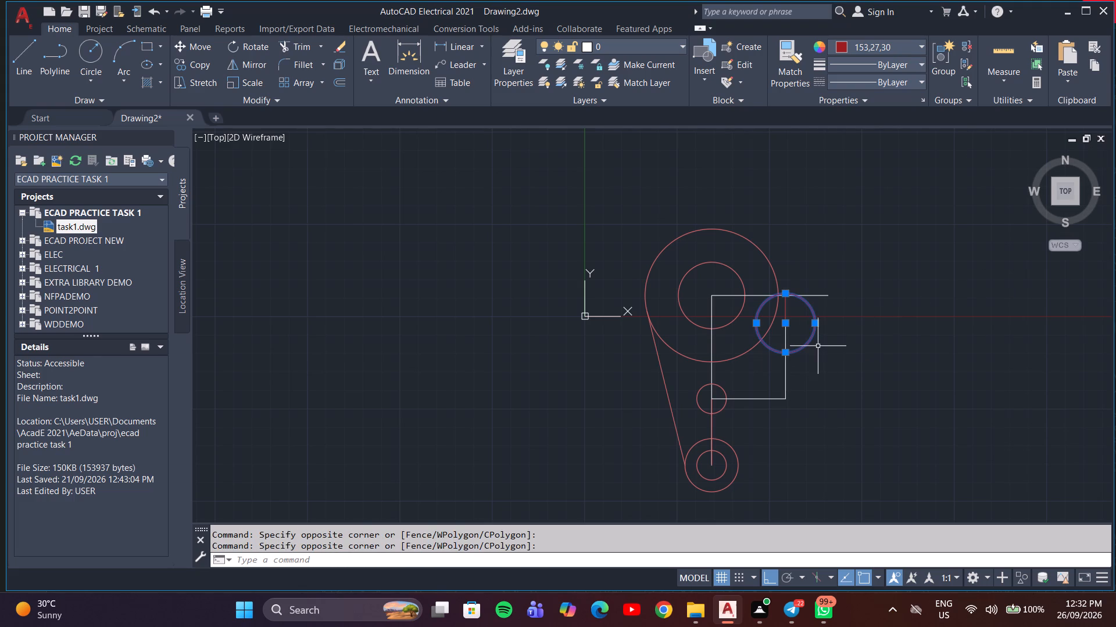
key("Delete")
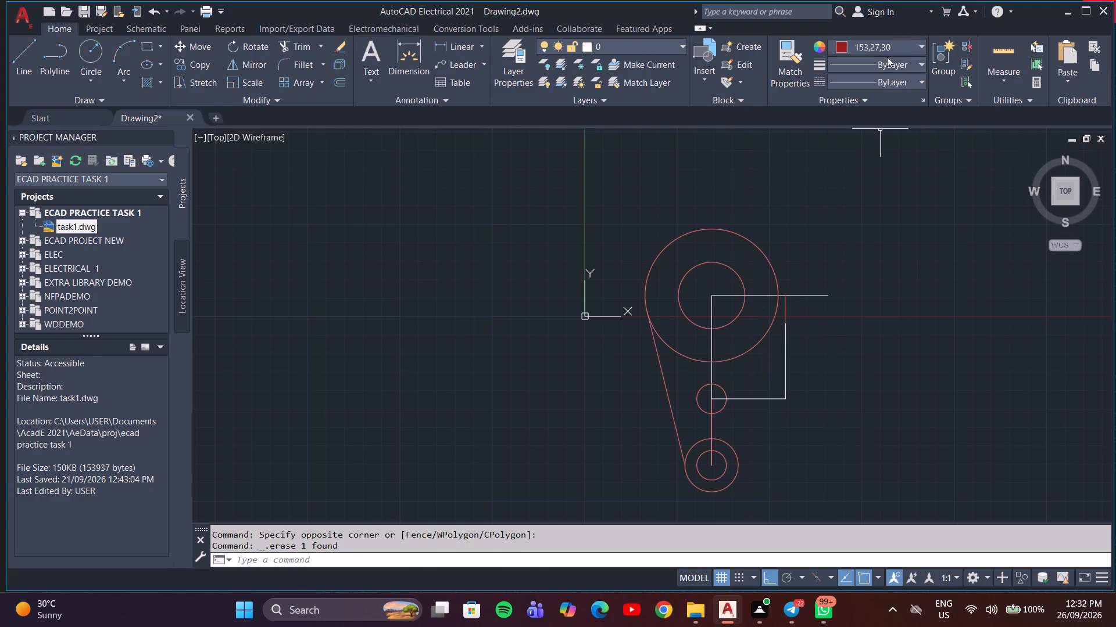
In colour 242,113,114, draw a circle of diameter 20 centred on the lower end of the dark red 18.75-unit line.
left_click(899, 44)
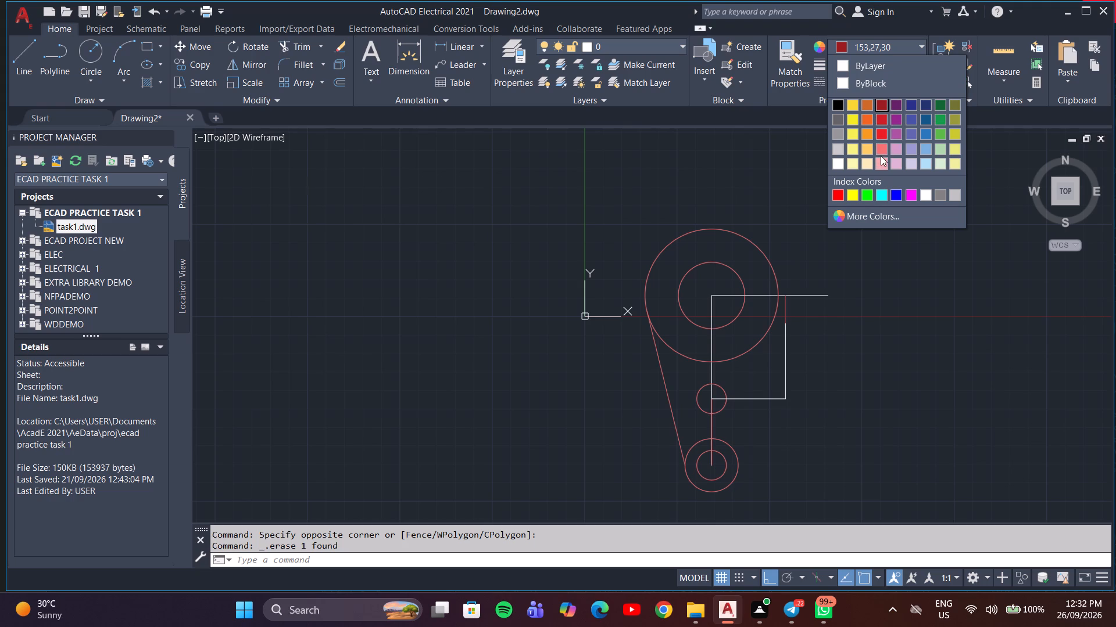
left_click(881, 153)
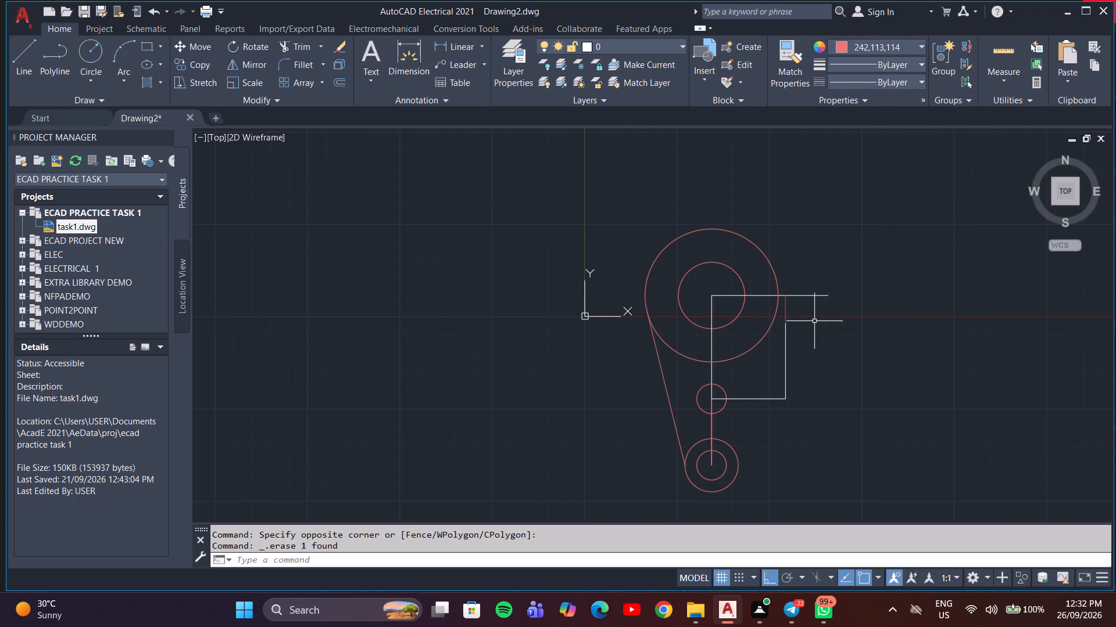
key("c")
key("Return")
left_click(785, 325)
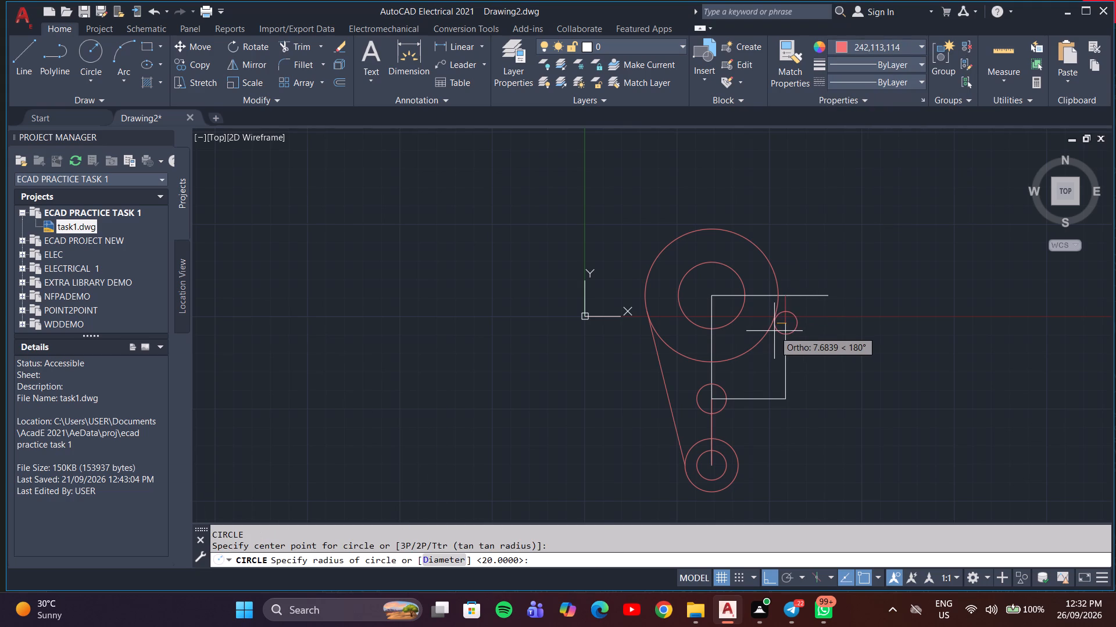
key("d")
key("Return")
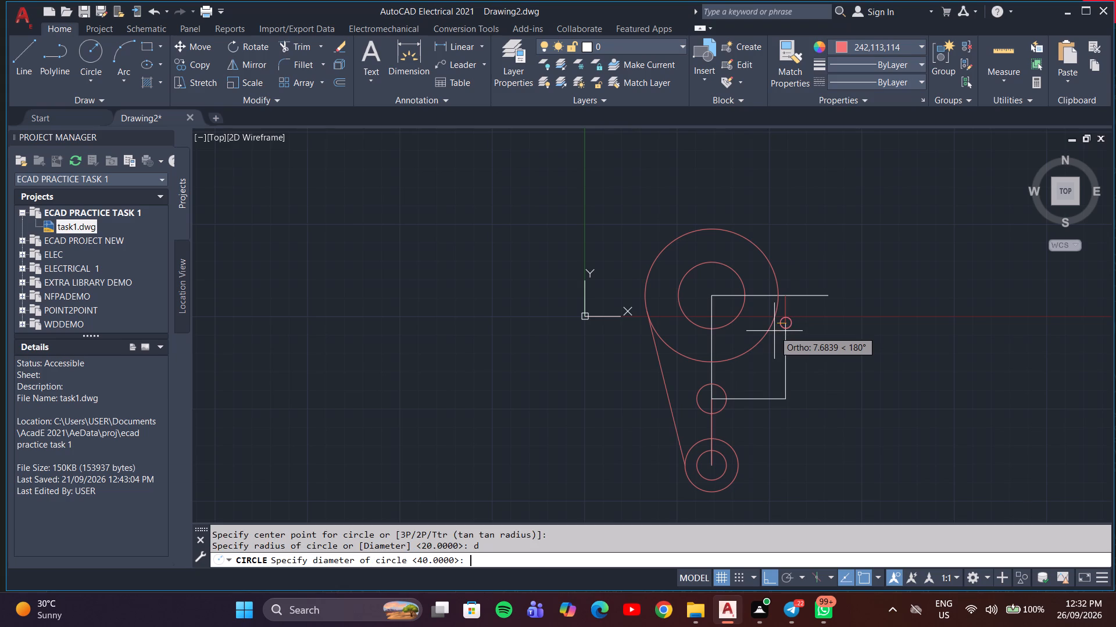
type("20")
key("Return")
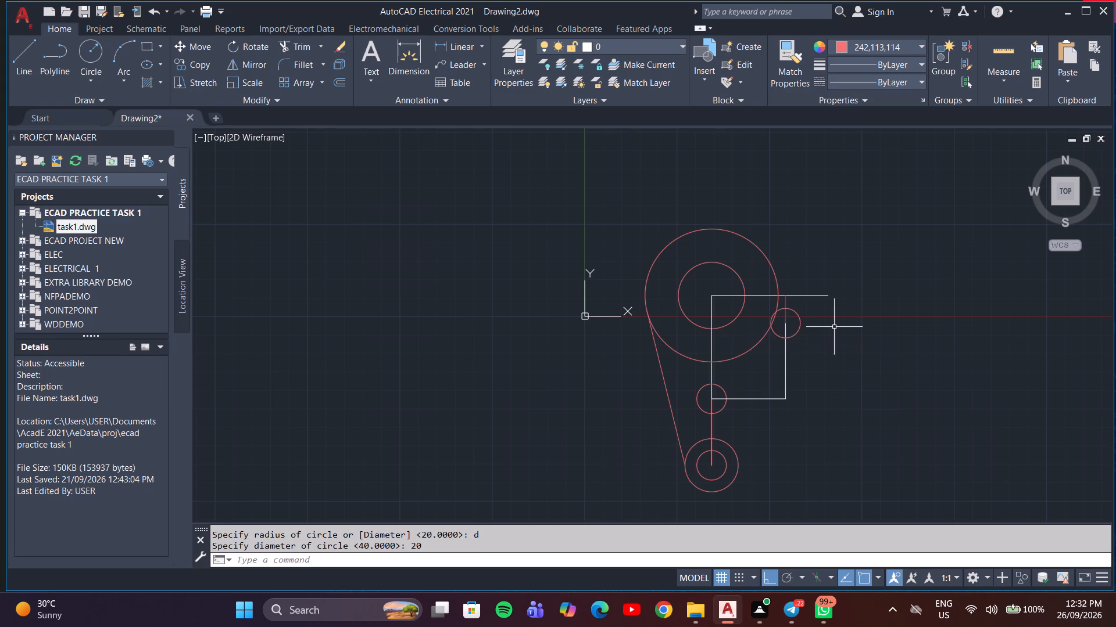
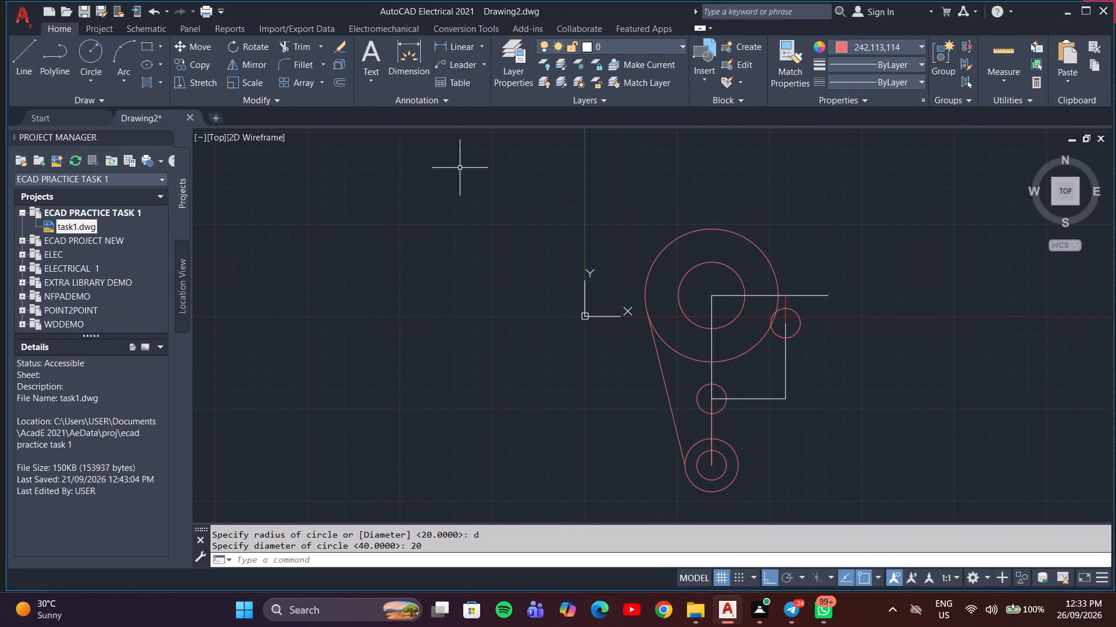
Draw a circle of radius 20 centred on the offset side hole.
left_click(88, 49)
left_click(786, 322)
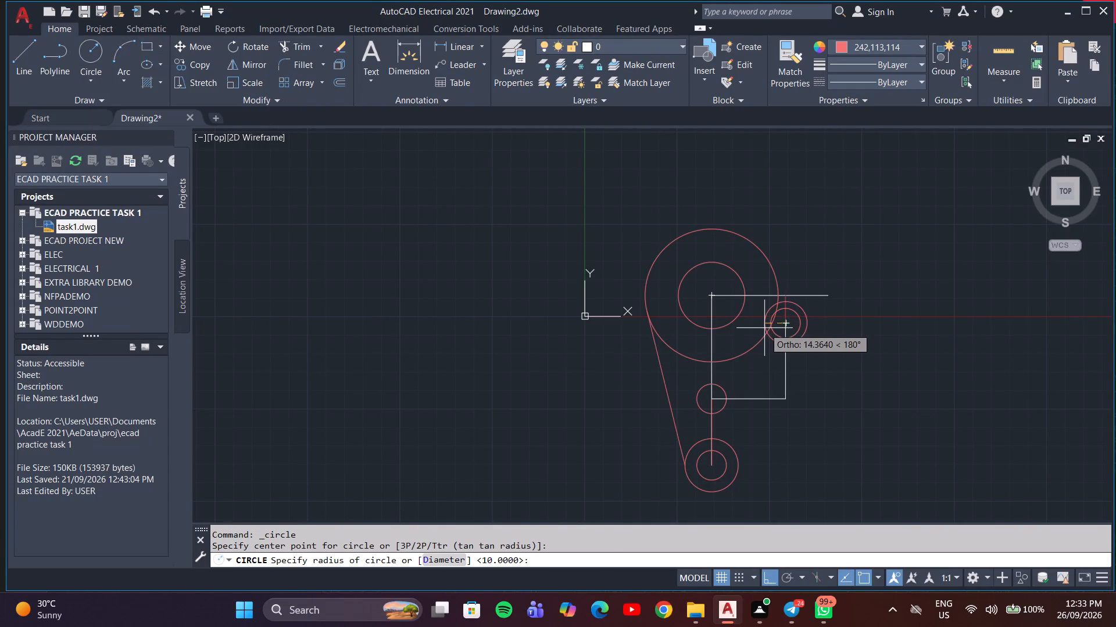
key("2")
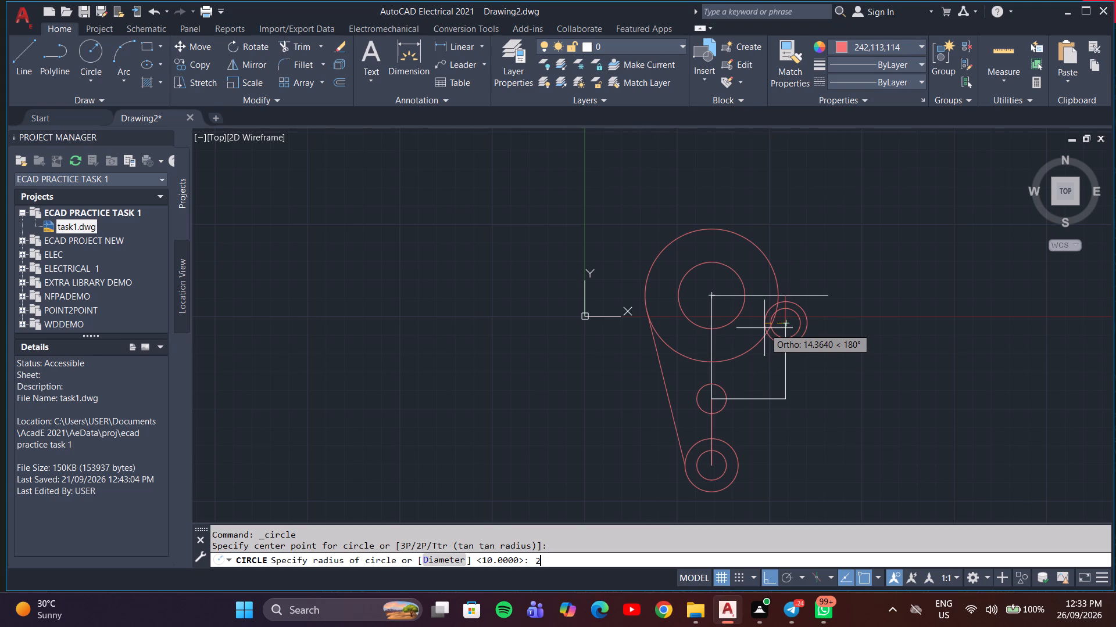
key("0")
key("Return")
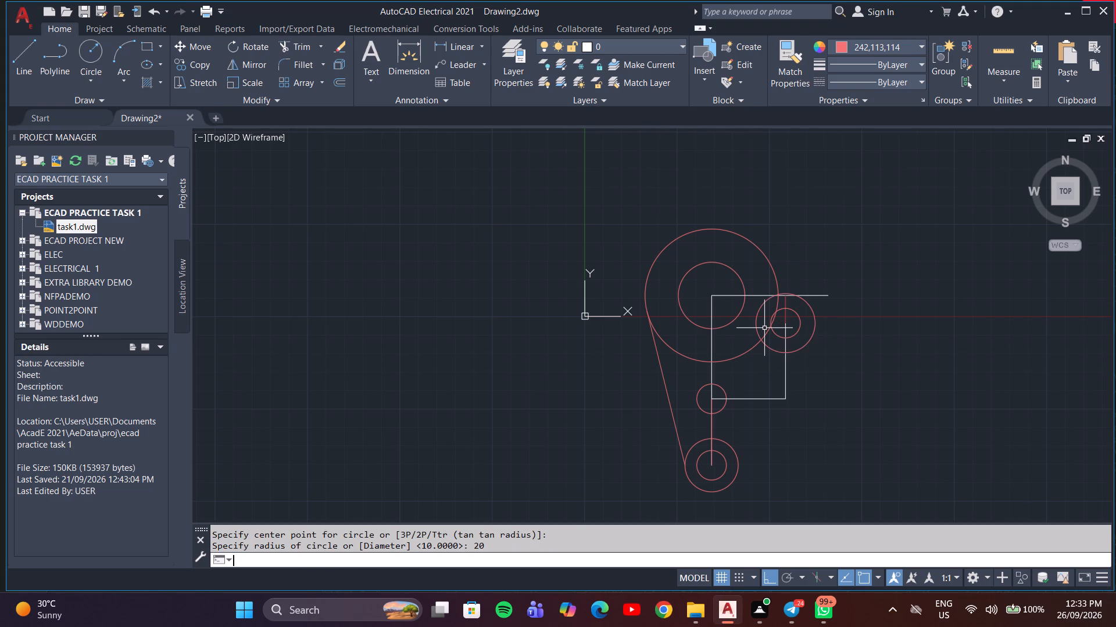
Trim the white horizontal construction line back to the vertical dark red line above the side hole.
scroll(787, 338, "up", 2)
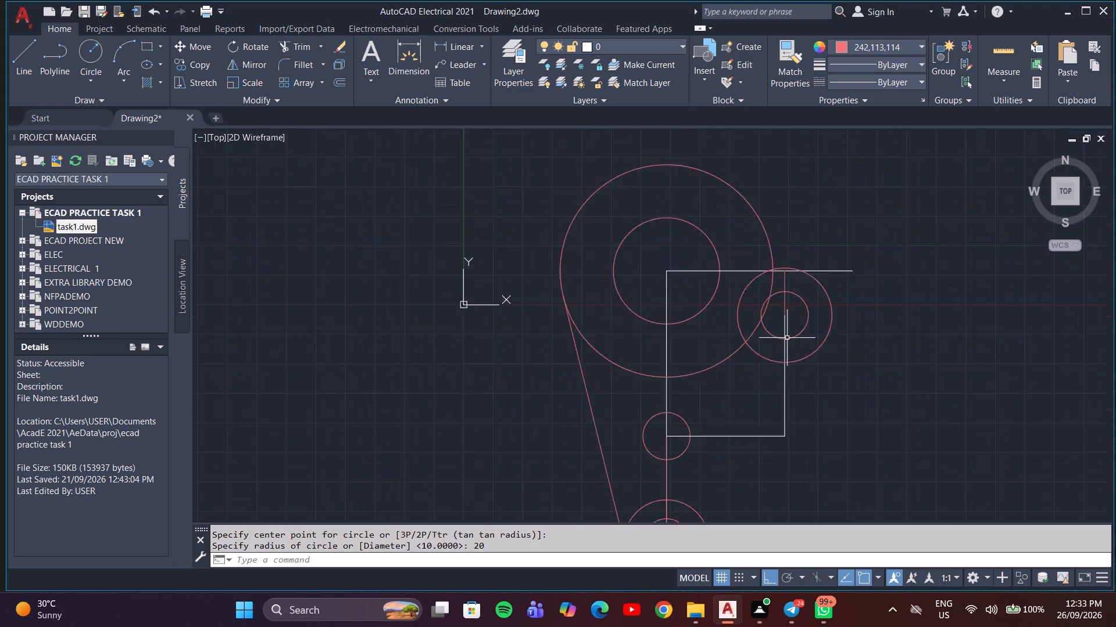
scroll(787, 338, "up", 2)
middle_click_drag(787, 338, 714, 405)
scroll(707, 405, "down", 2)
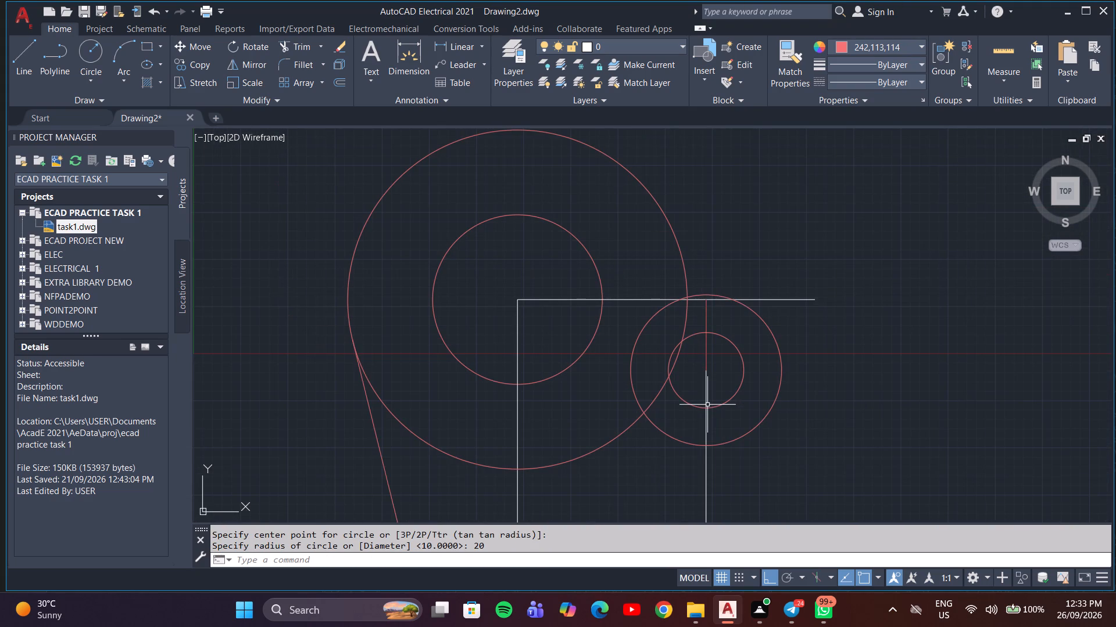
type("tr")
key("Return")
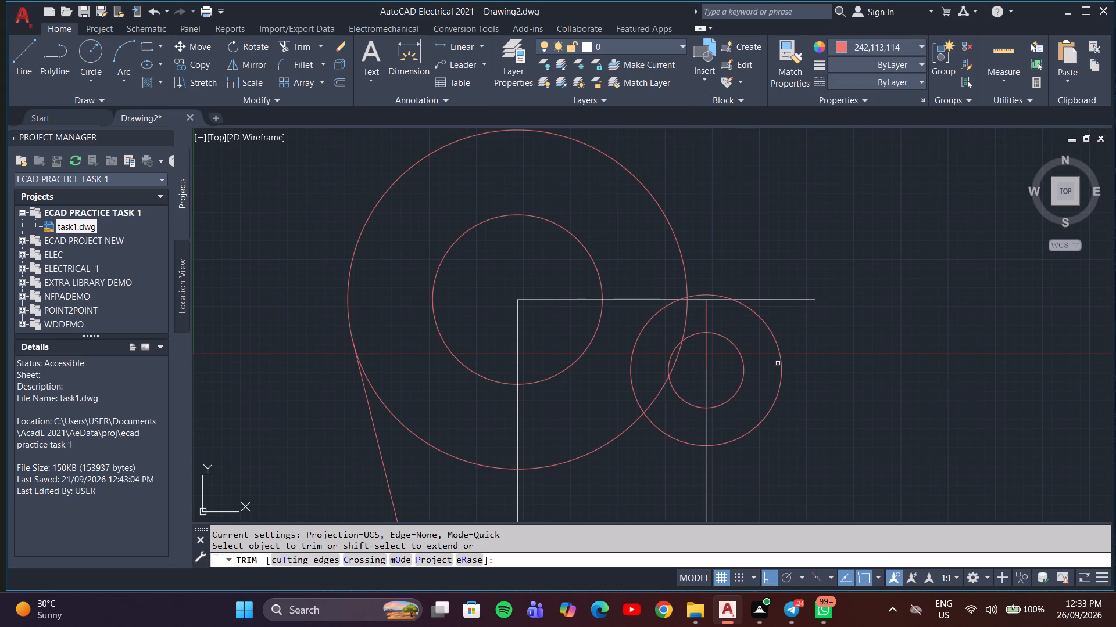
left_click(773, 300)
left_click(722, 301)
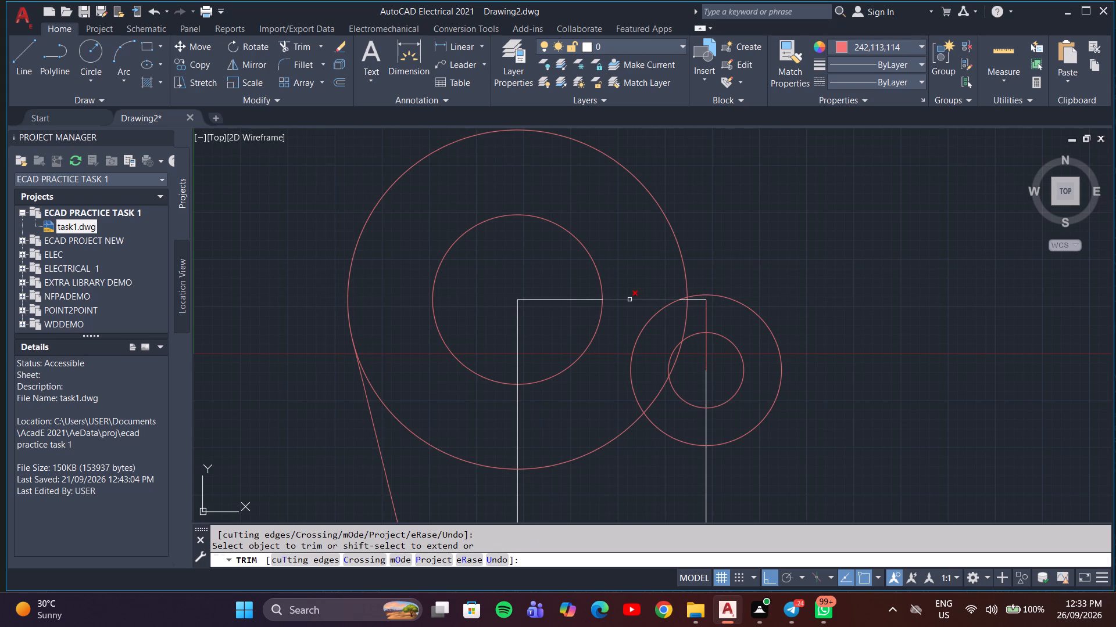
Trim the large circle's lower-right arc up to the radius 20 circle's upper crossing, and the radius 20 circle's portion inside the large circle.
scroll(653, 474, "down", 2)
middle_click_drag(652, 466, 648, 403)
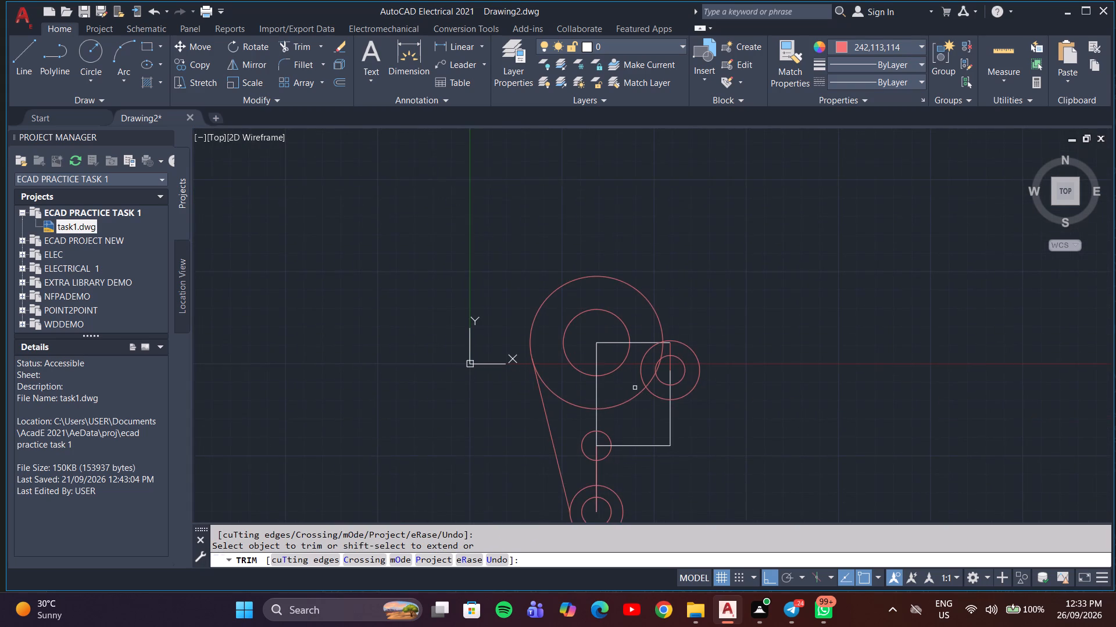
scroll(634, 386, "up", 3)
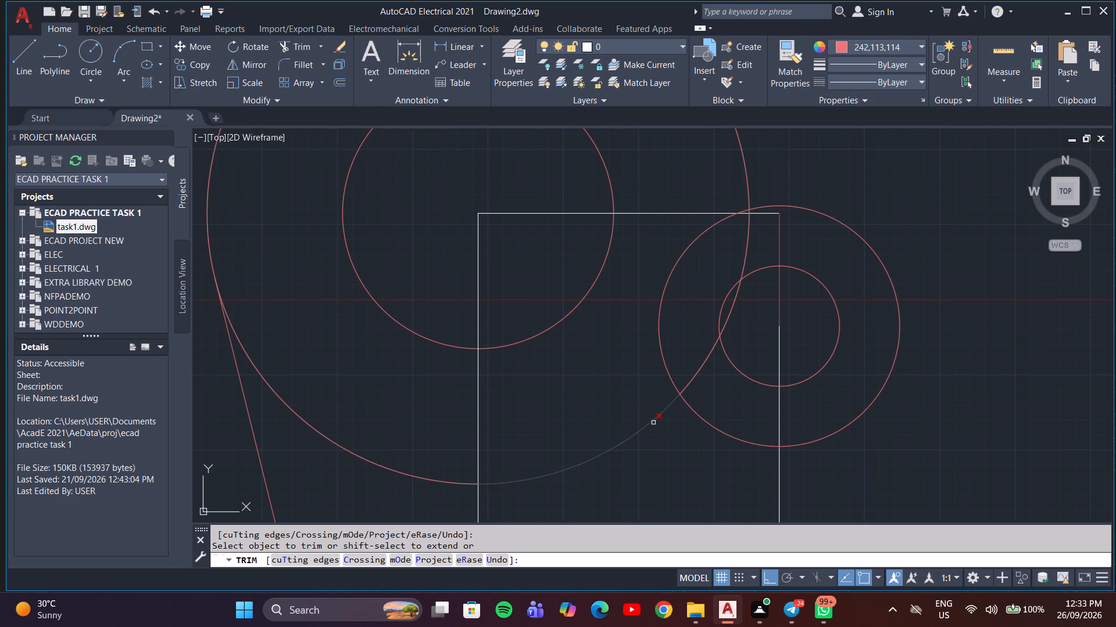
left_click(653, 423)
left_click(666, 369)
left_click(696, 369)
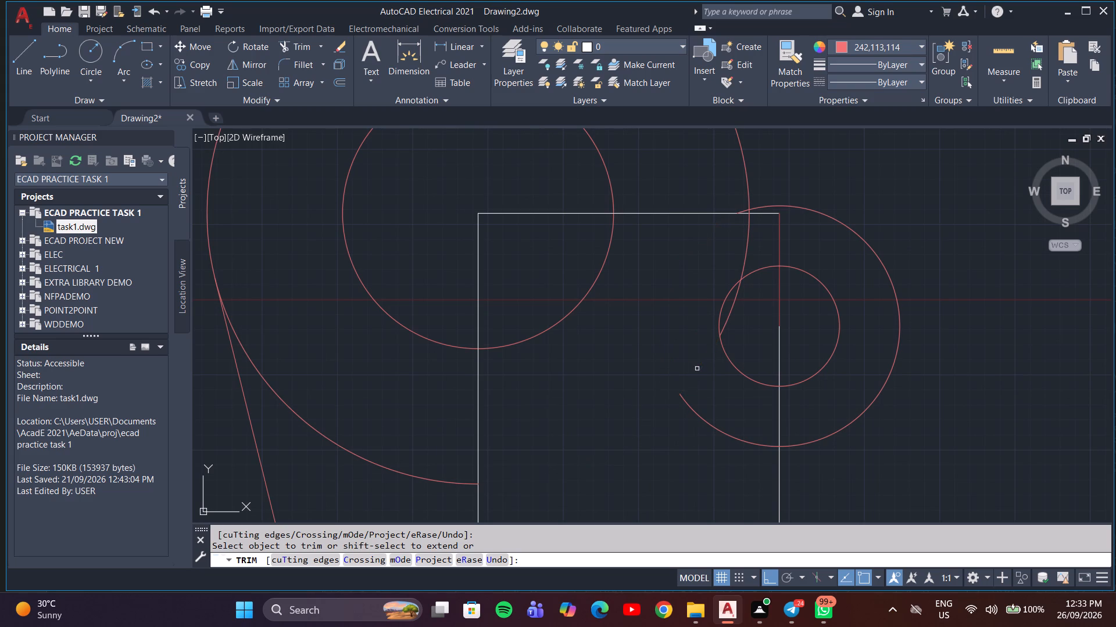
left_click(734, 300)
left_click(747, 254)
scroll(749, 235, "up", 2)
middle_click_drag(749, 235, 741, 370)
scroll(749, 235, "up", 1)
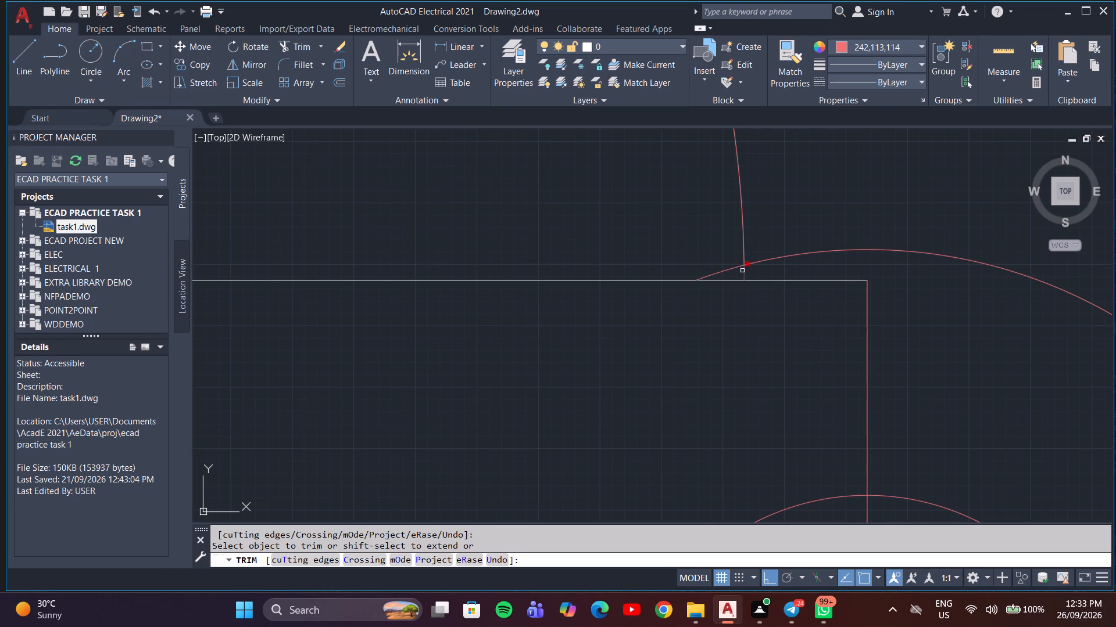
left_click(743, 272)
scroll(748, 318, "down", 4)
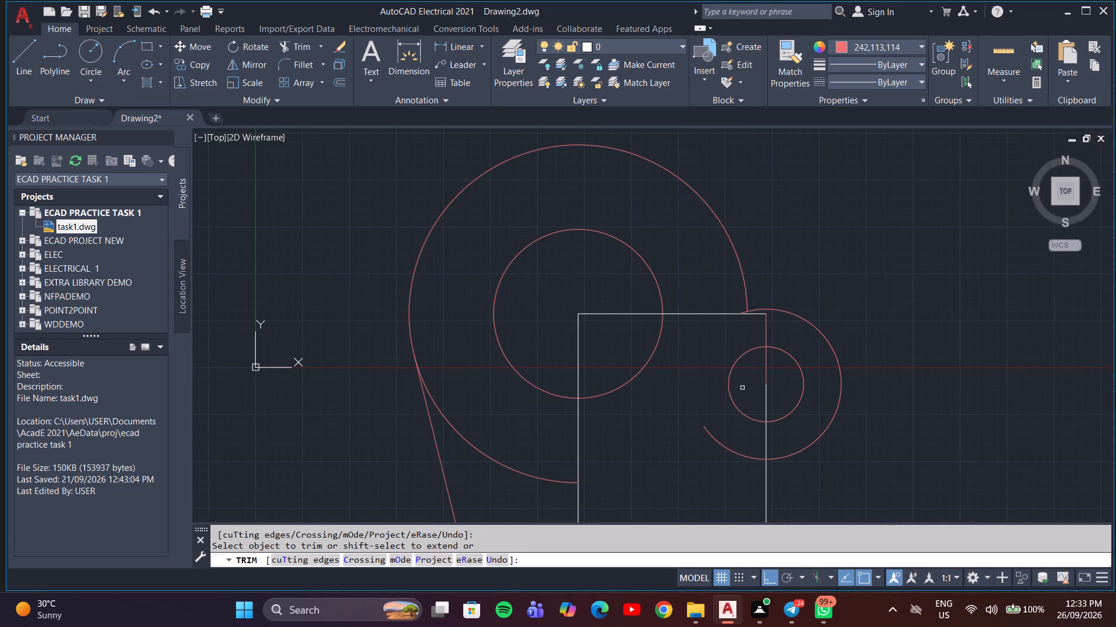
scroll(742, 388, "down", 2)
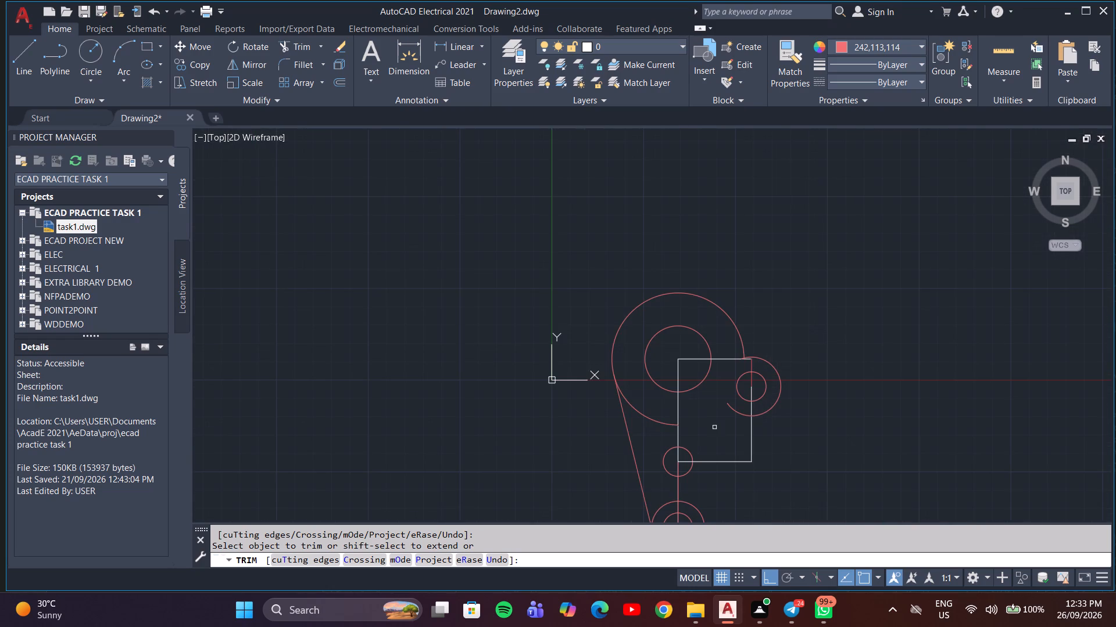
key("Escape")
With Ortho off, draw a line from the bottom outer circle's right quadrant to the lower-right edge of the radius 20 arc.
middle_click_drag(703, 436, 686, 335)
key("l")
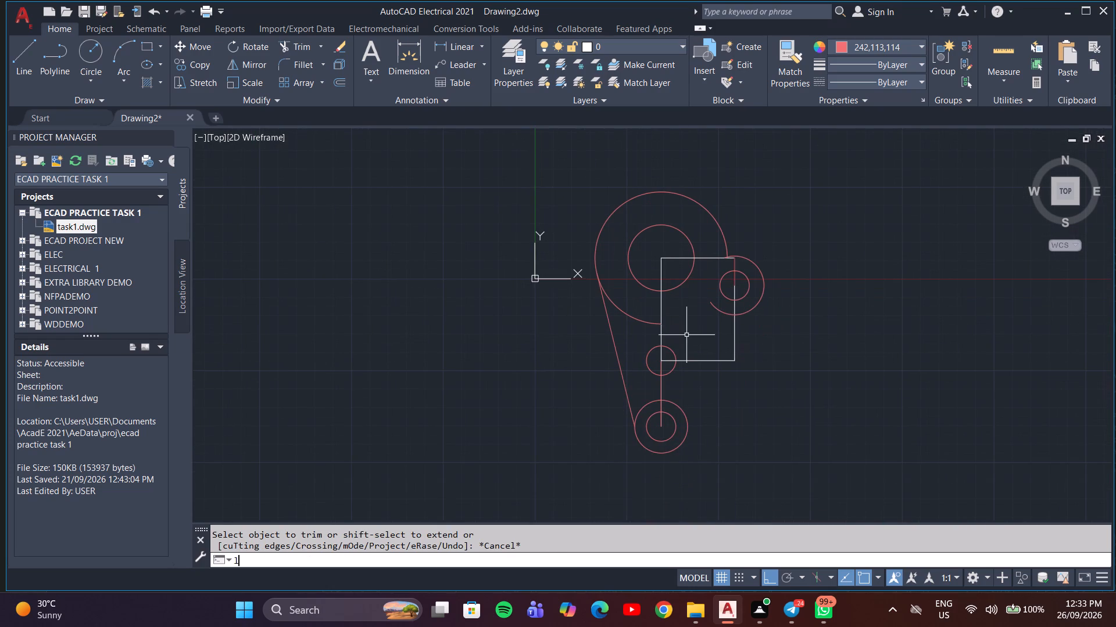
key("Return")
left_click(687, 427)
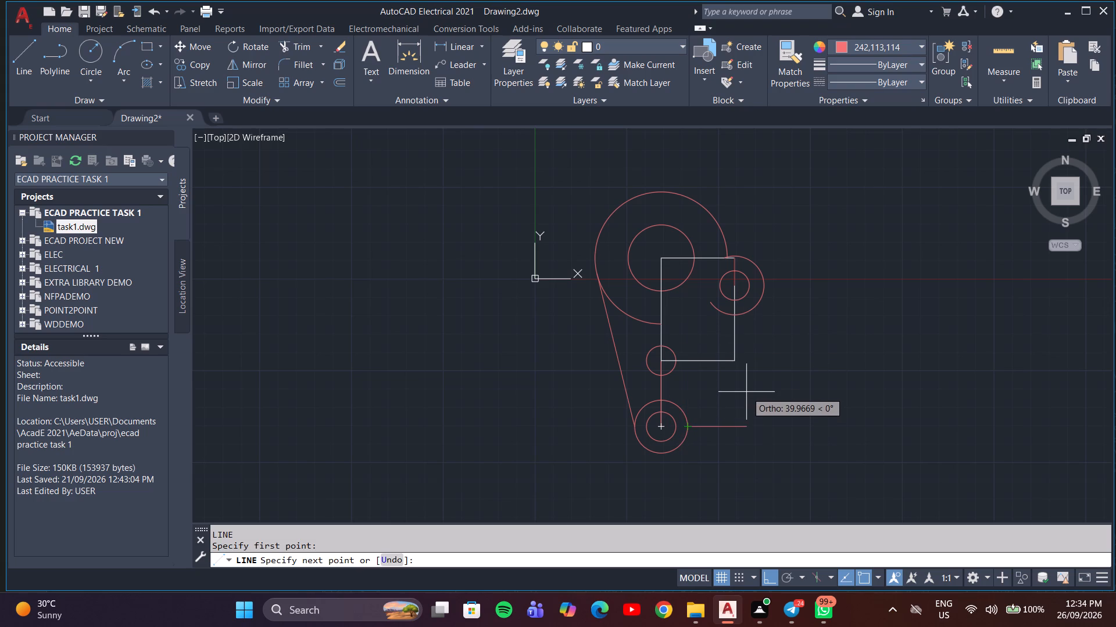
key("F8")
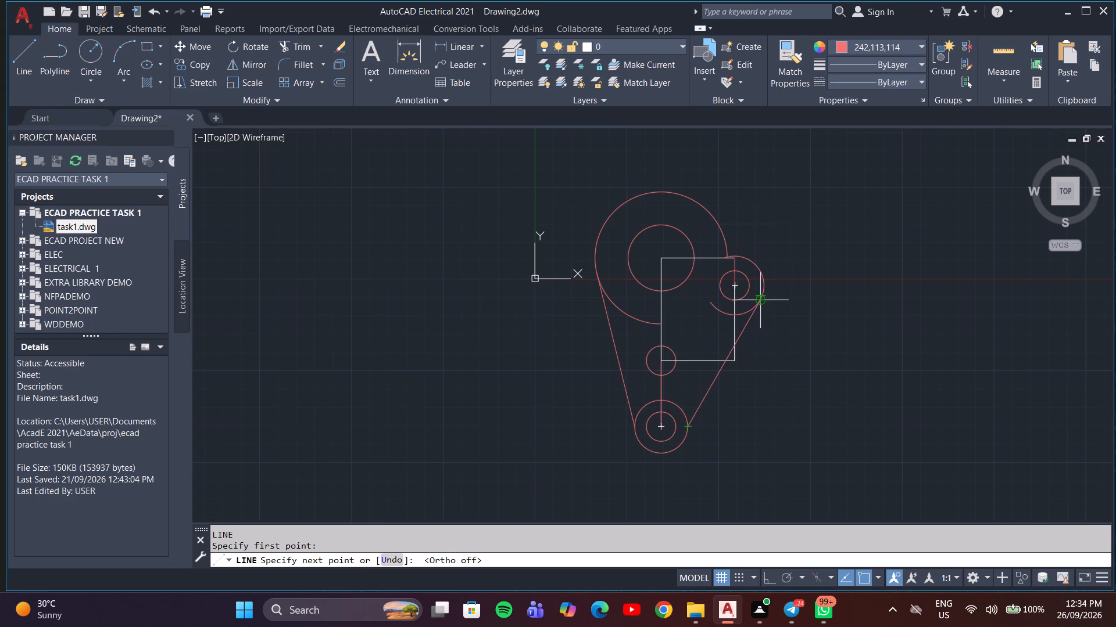
left_click(759, 300)
key("Escape")
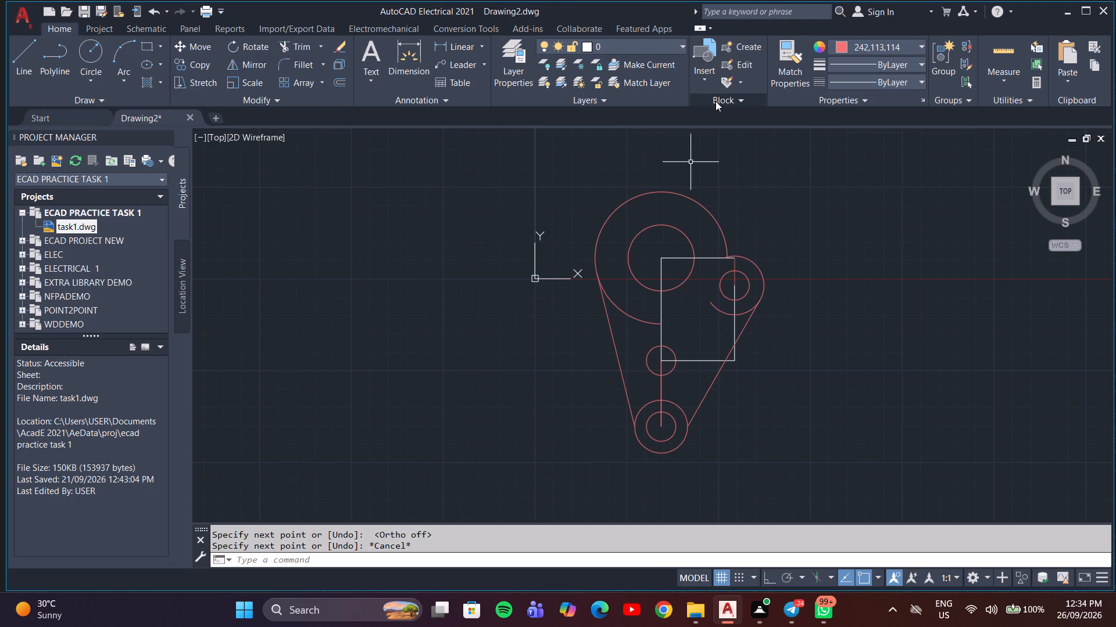
Trim the large circle's remaining lower arc between the left side line and the vertical centre line.
middle_click_drag(799, 273, 757, 365)
scroll(757, 365, "up", 1)
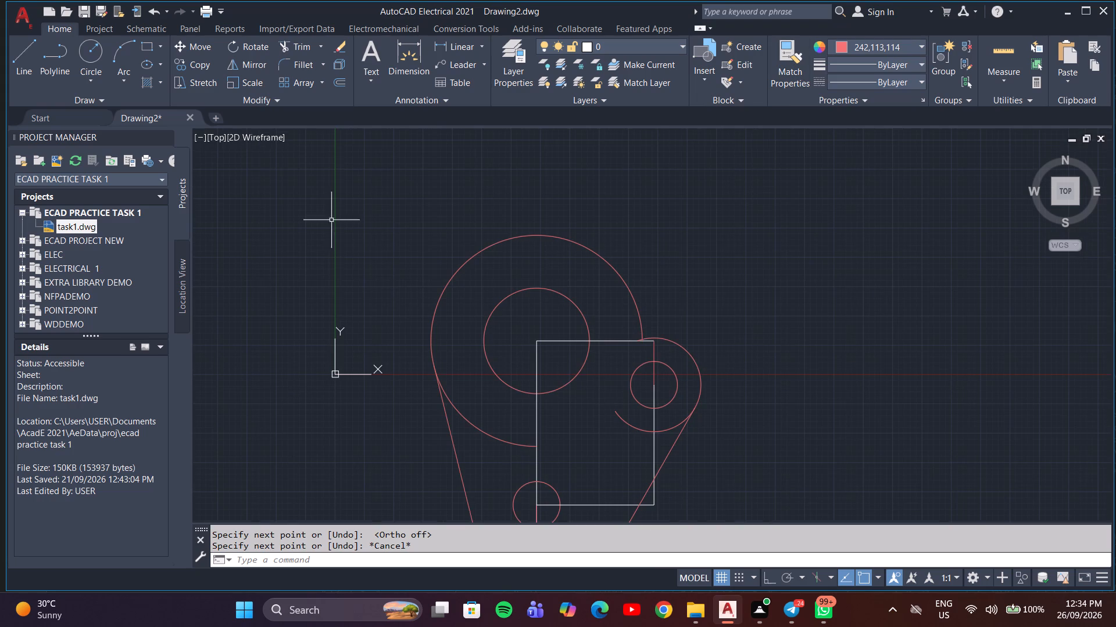
left_click(293, 40)
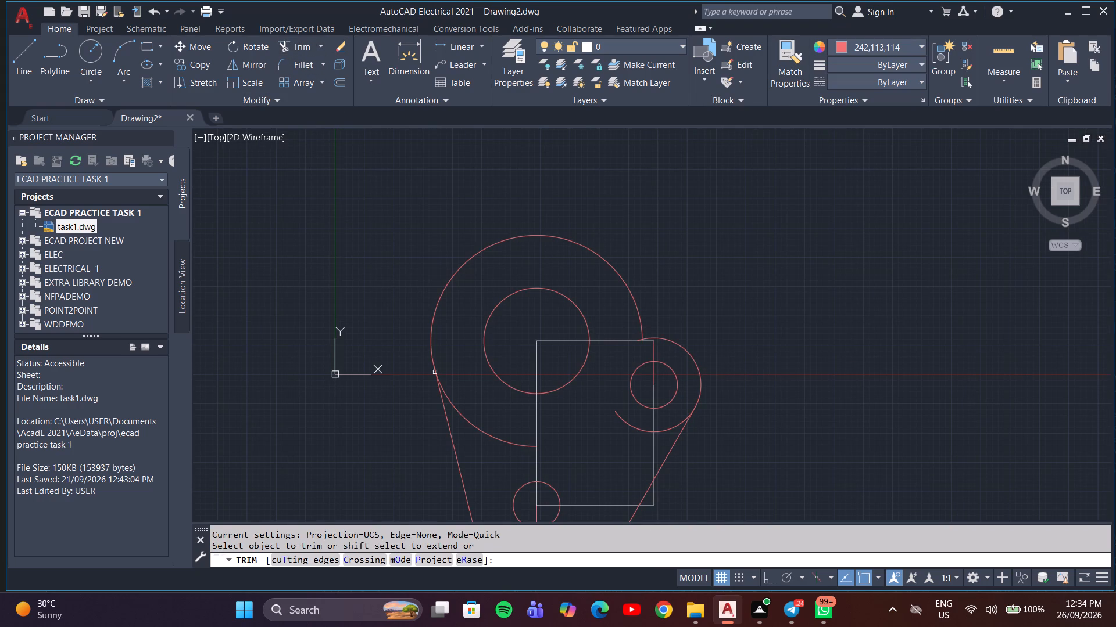
left_click(502, 441)
scroll(502, 437, "down", 2)
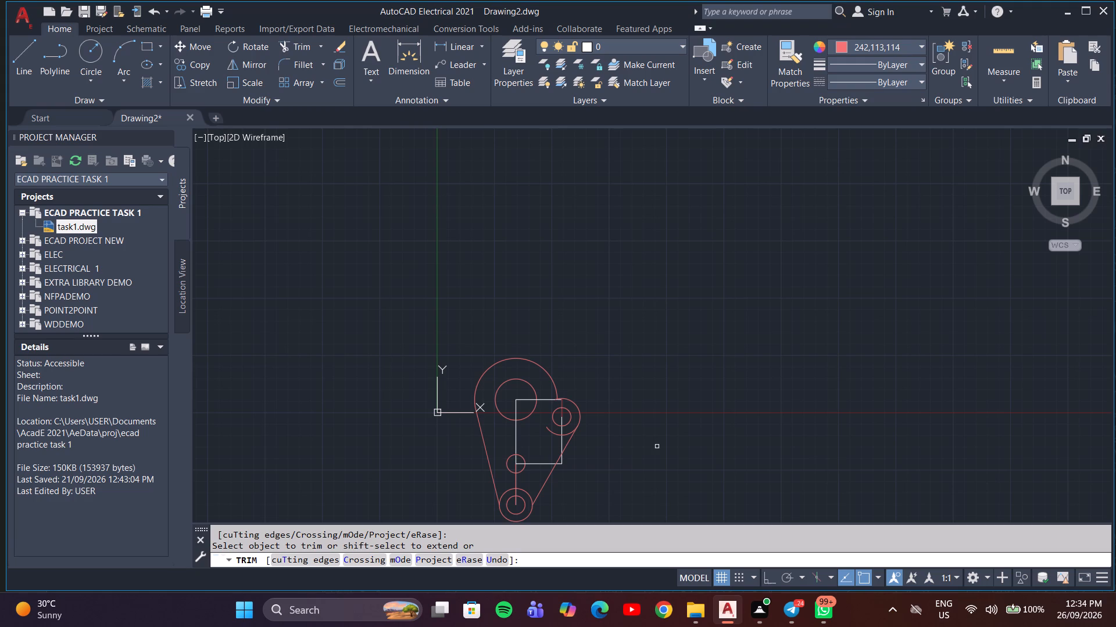
scroll(538, 412, "up", 3)
middle_click_drag(570, 431, 530, 280)
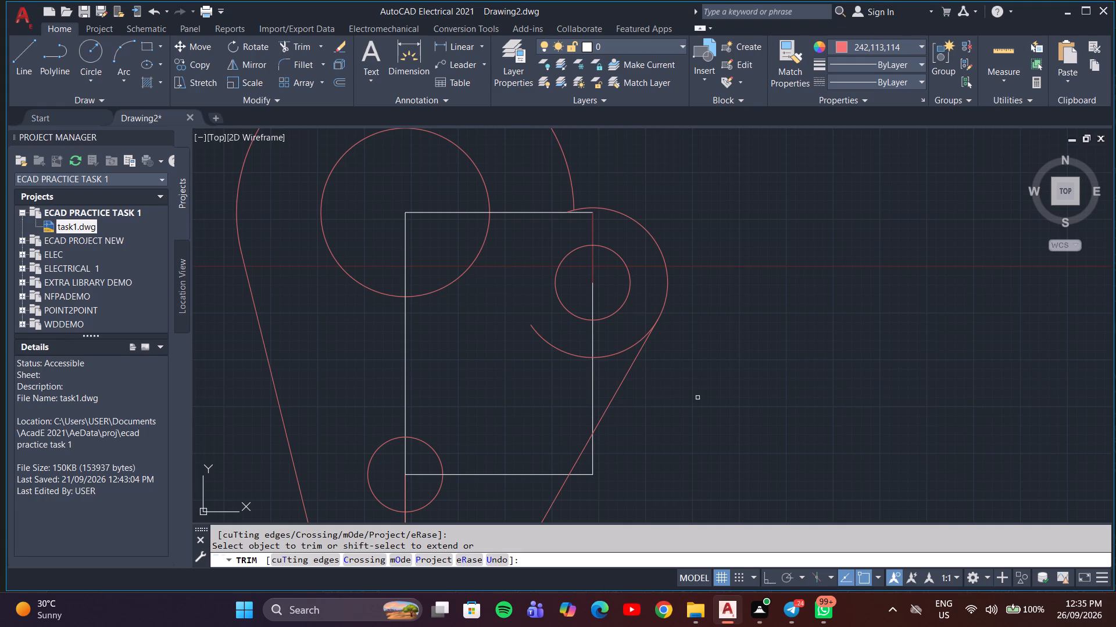
scroll(767, 360, "down", 2)
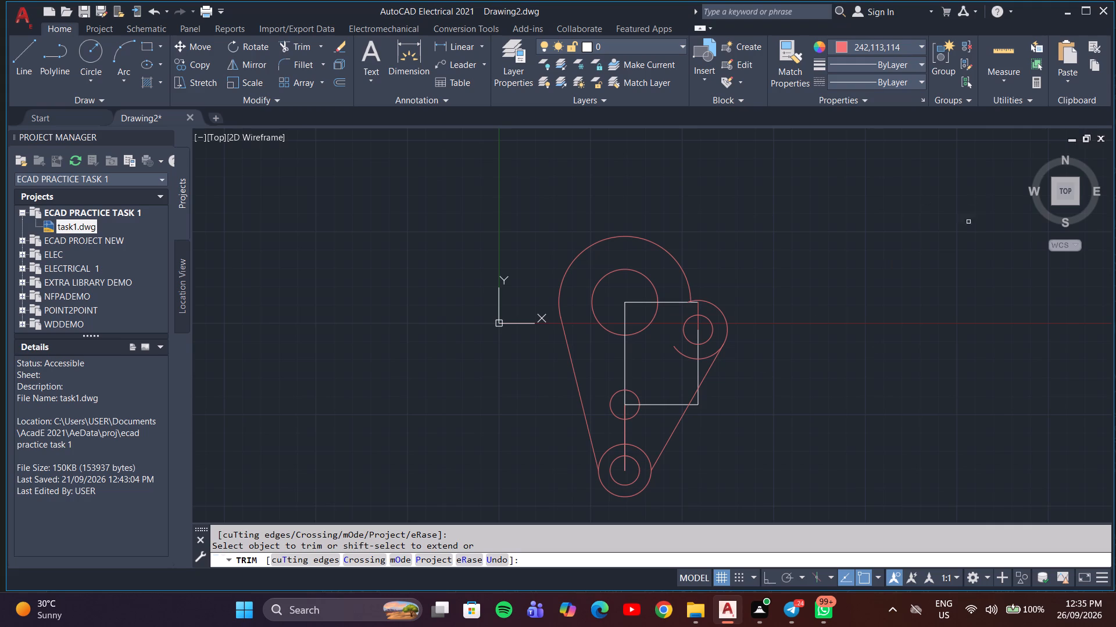
Set the current object colour to ByLayer and end the trimming.
left_click(882, 44)
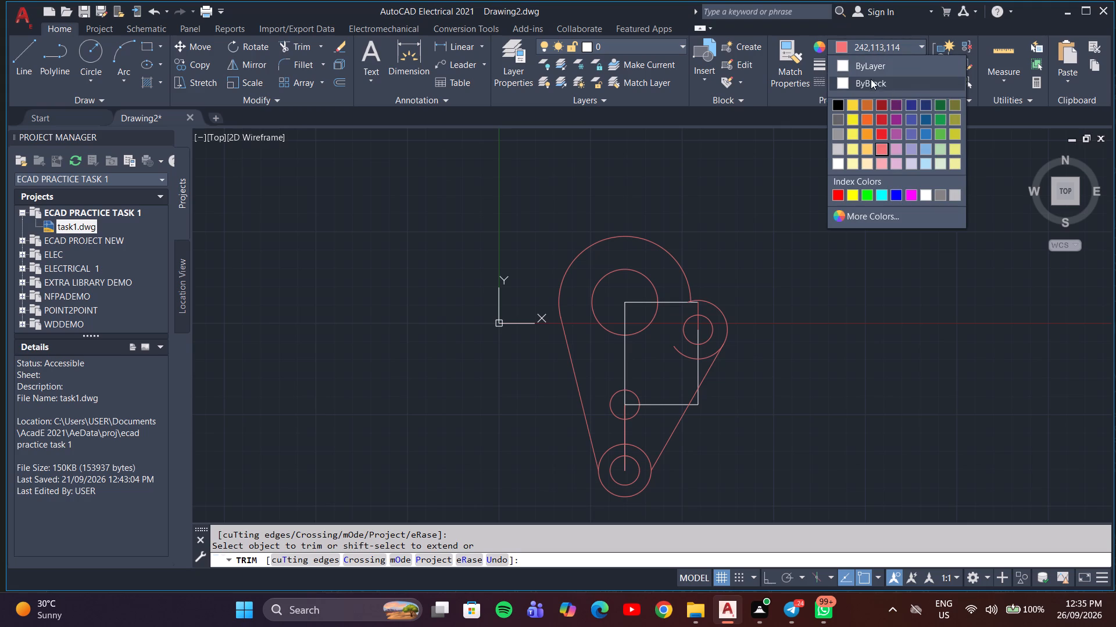
left_click(870, 64)
key("Escape")
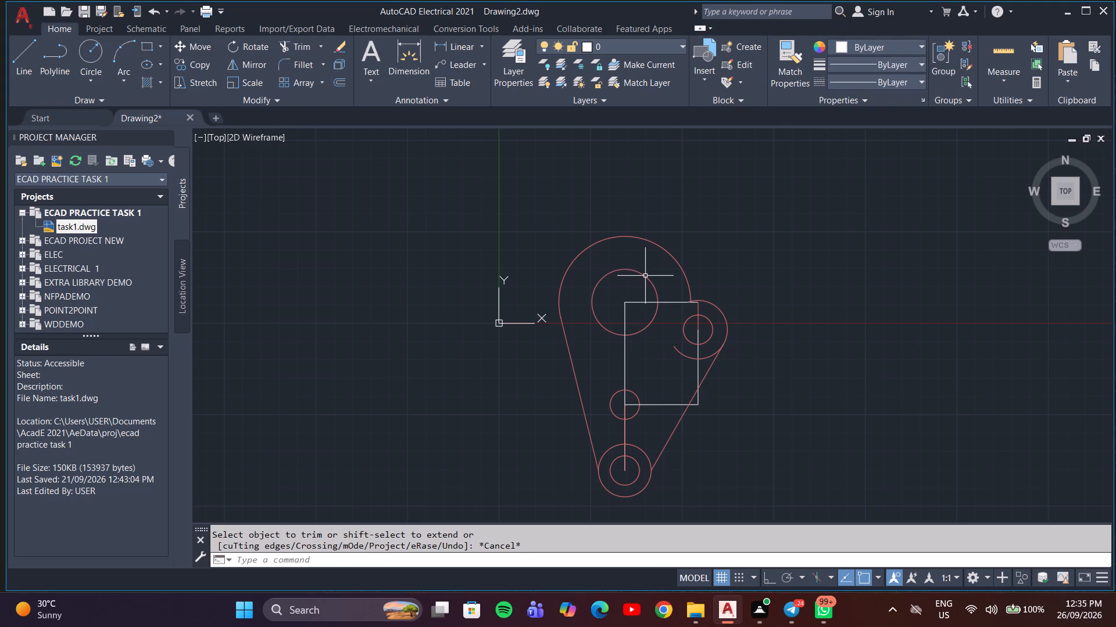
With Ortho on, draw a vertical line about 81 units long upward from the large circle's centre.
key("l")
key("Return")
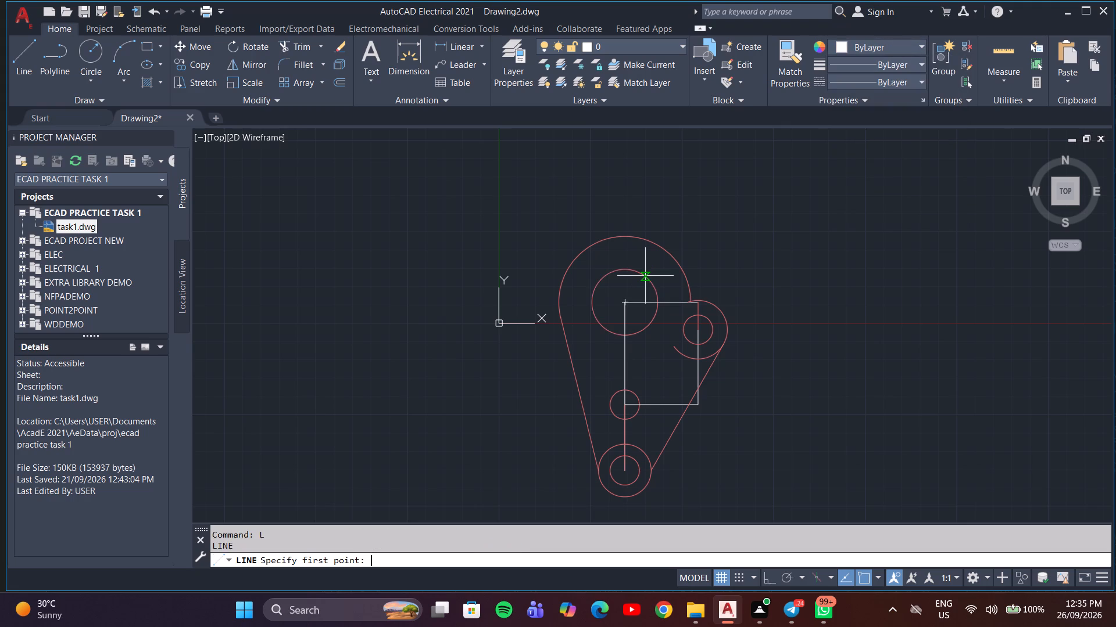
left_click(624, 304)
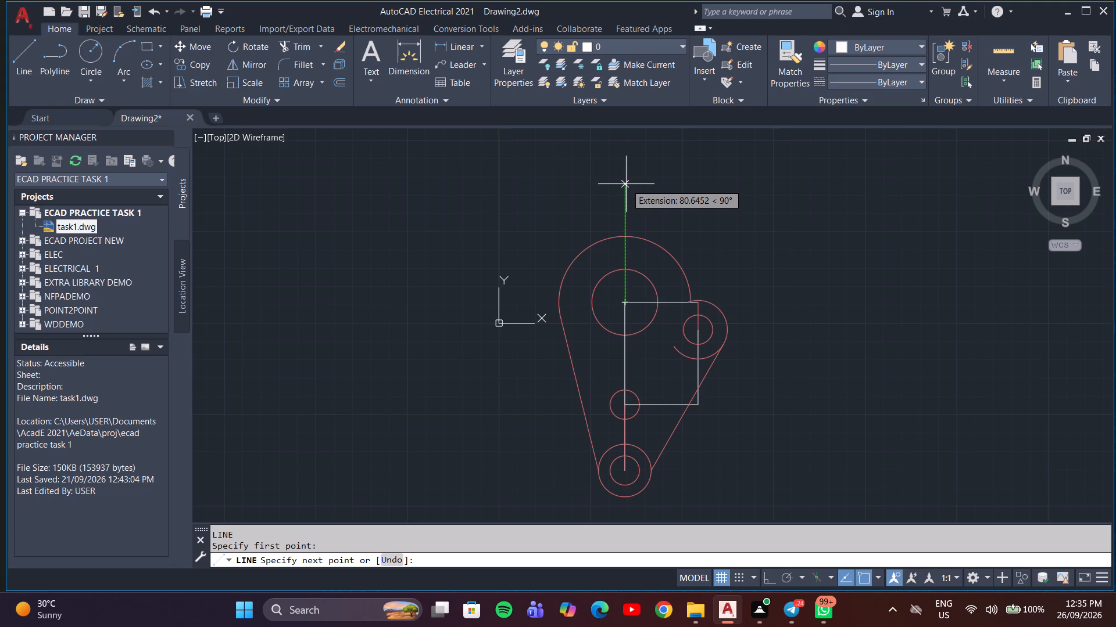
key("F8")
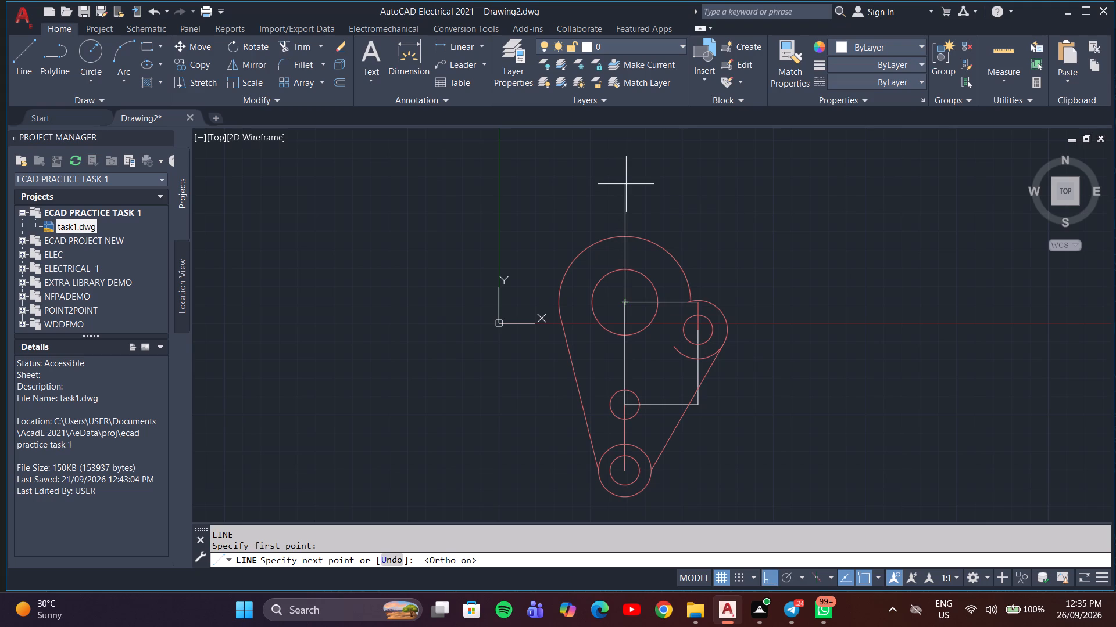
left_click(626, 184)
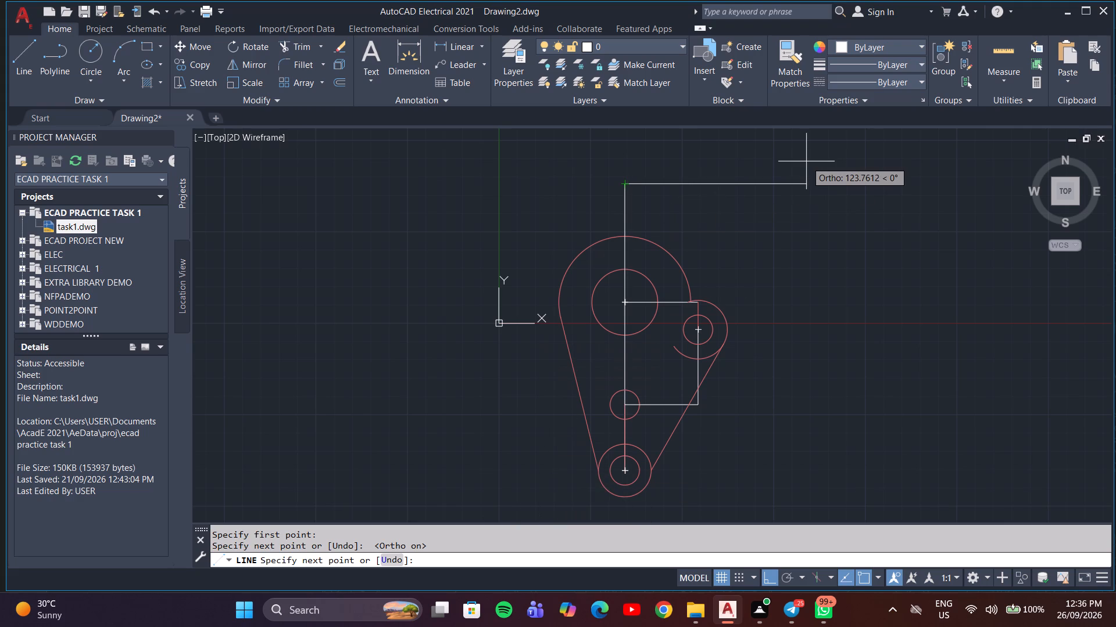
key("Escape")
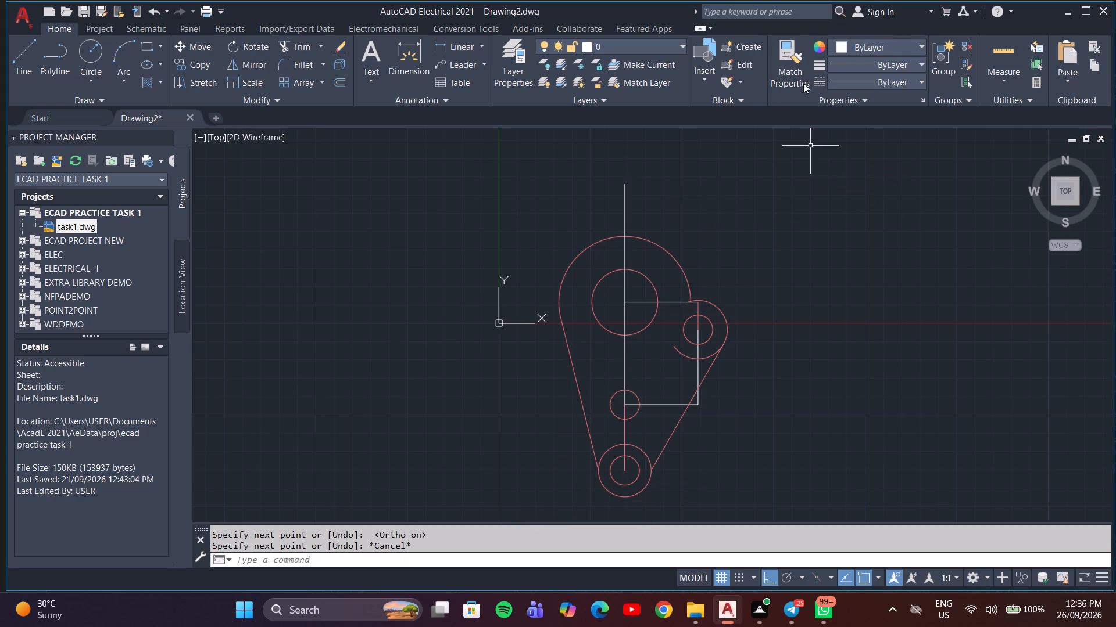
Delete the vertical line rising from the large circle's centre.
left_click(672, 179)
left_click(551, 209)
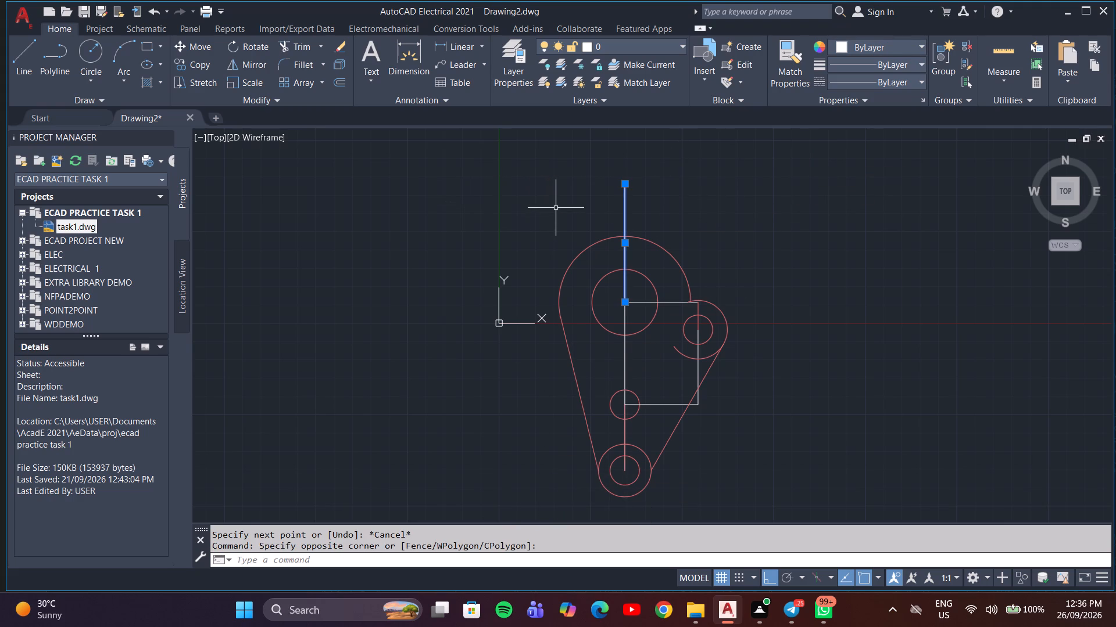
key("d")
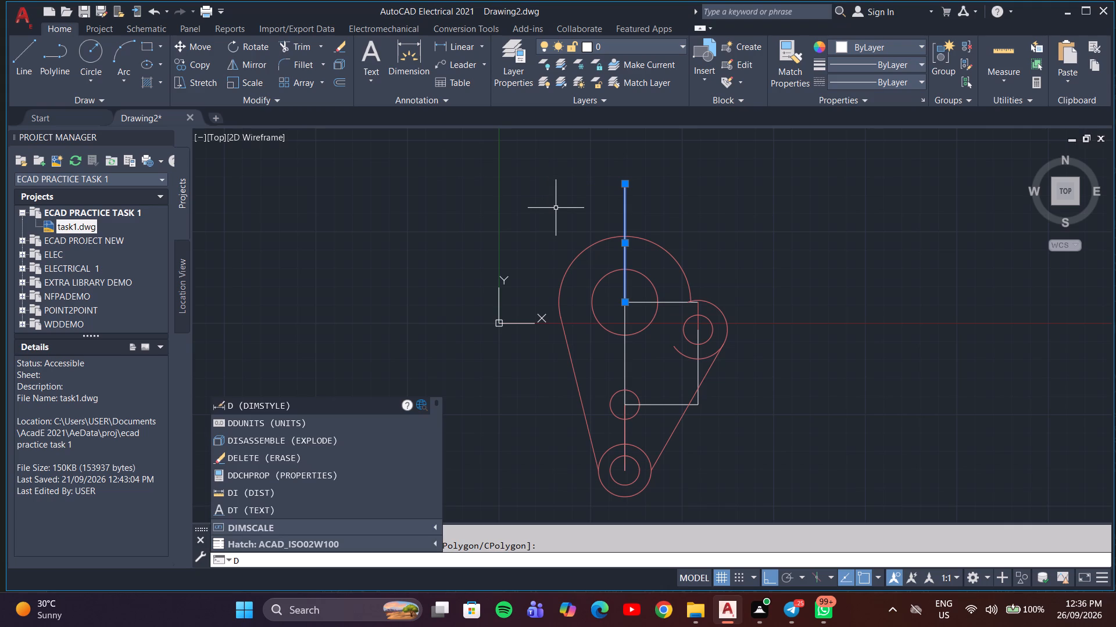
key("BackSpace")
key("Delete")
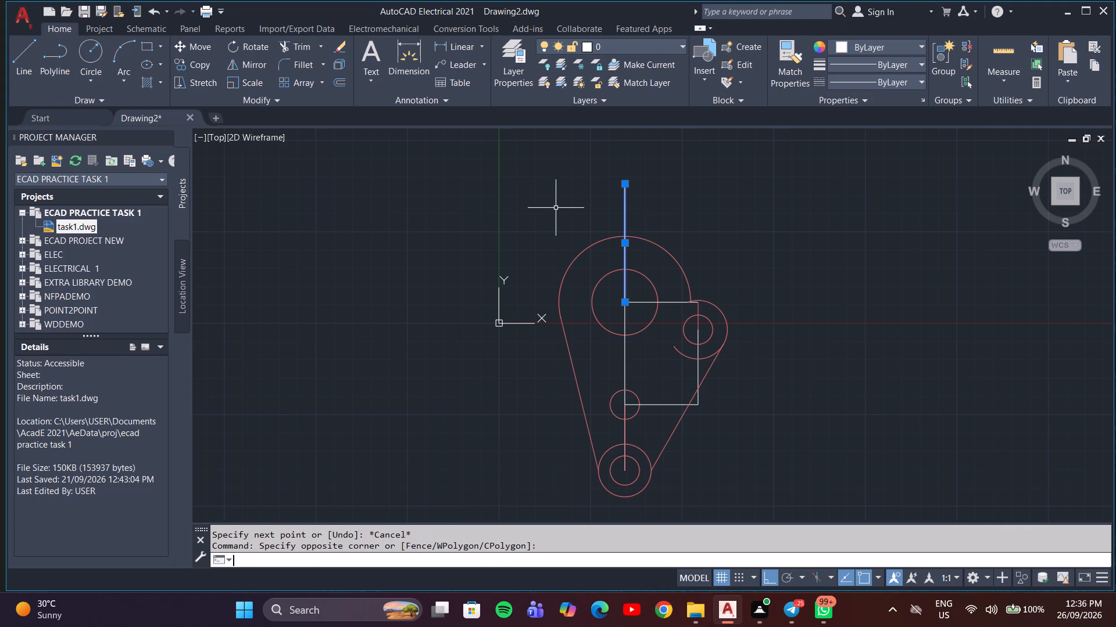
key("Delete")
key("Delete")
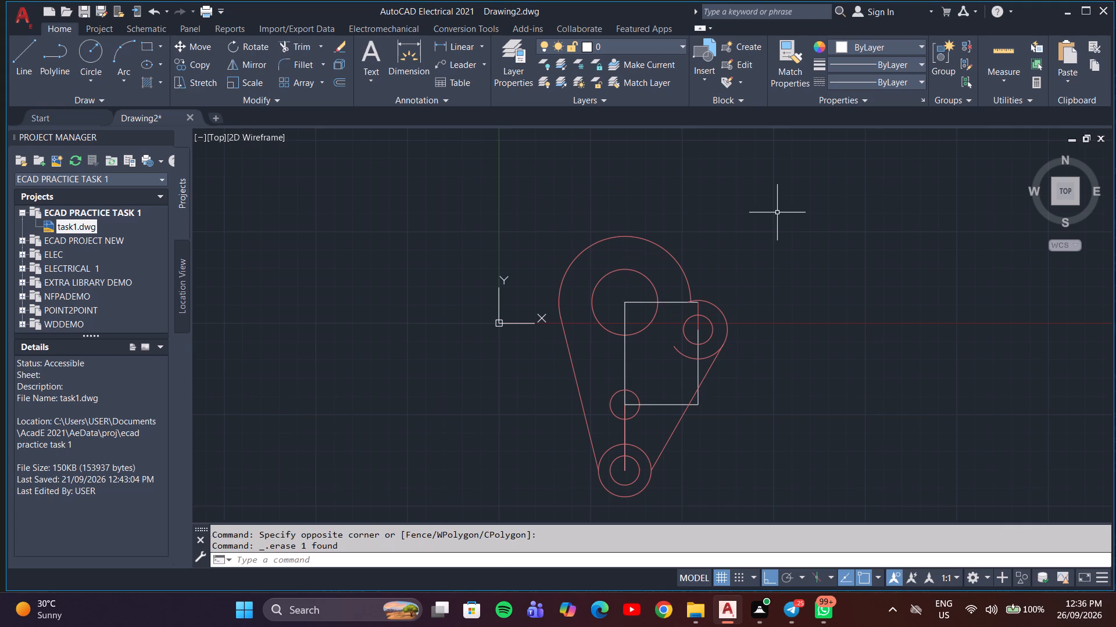
Load the ACAD_ISO02W100 ISO dash linetype into the drawing.
left_click(913, 60)
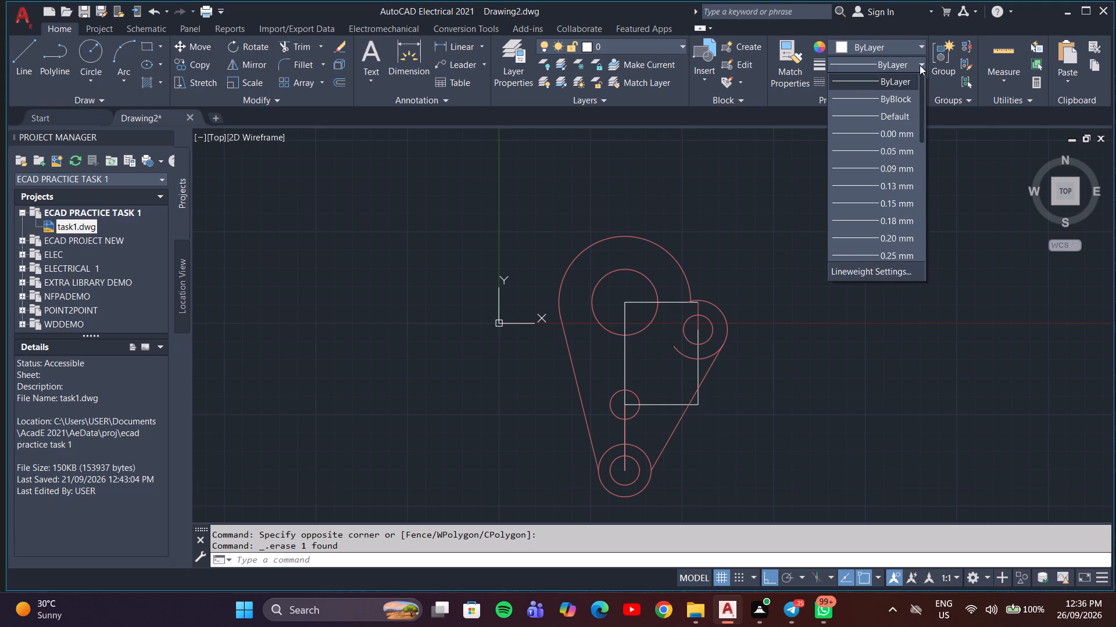
left_click(920, 63)
left_click(918, 85)
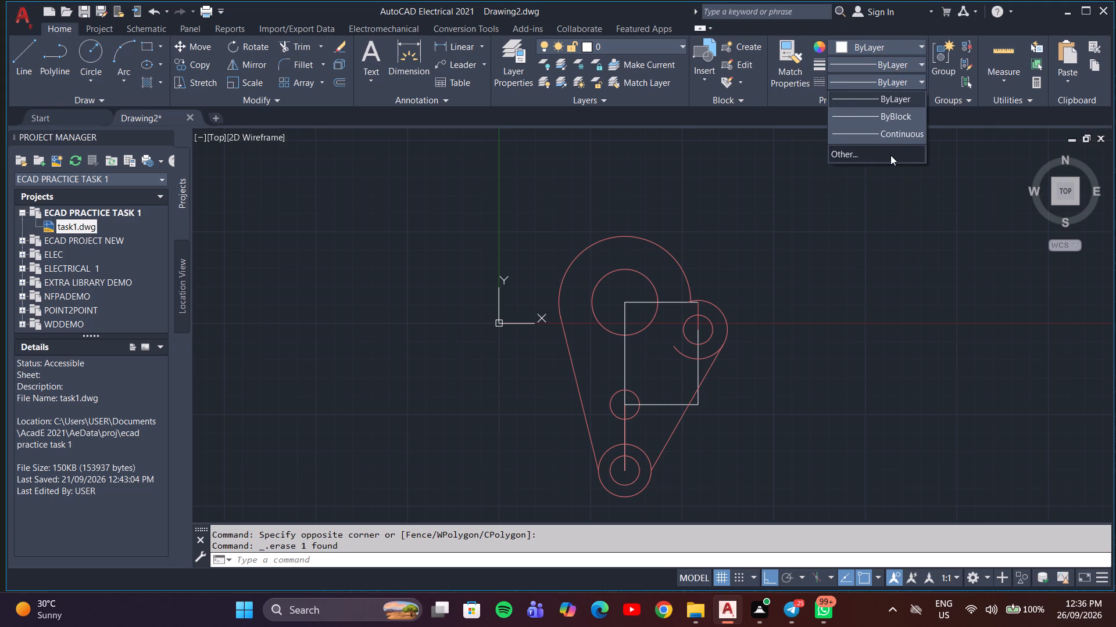
left_click(890, 155)
left_click(681, 181)
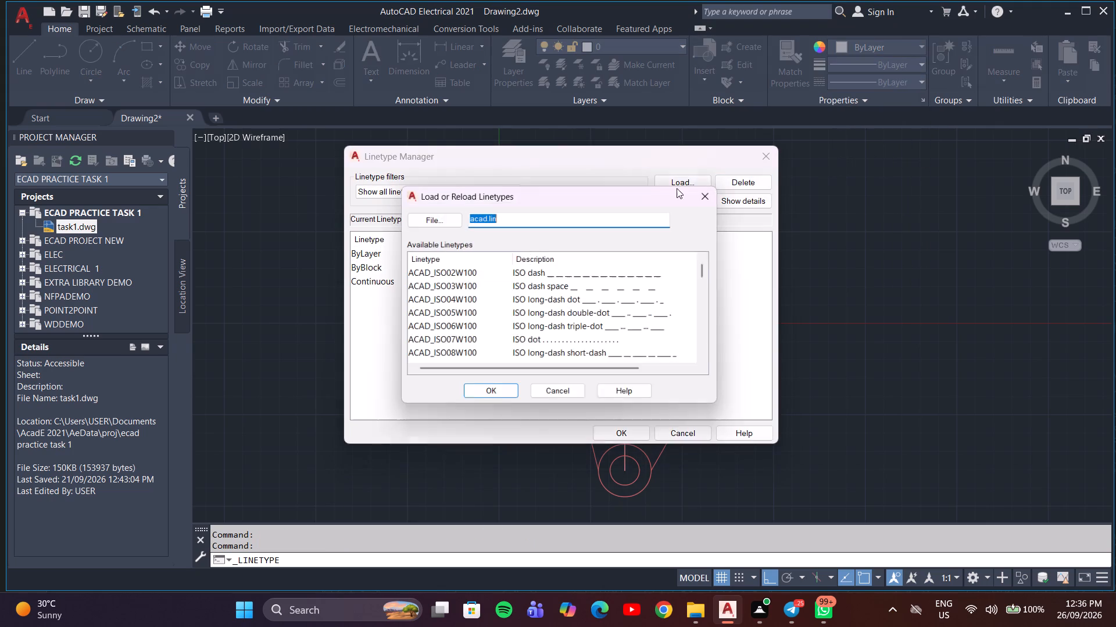
left_click(599, 273)
left_click(495, 398)
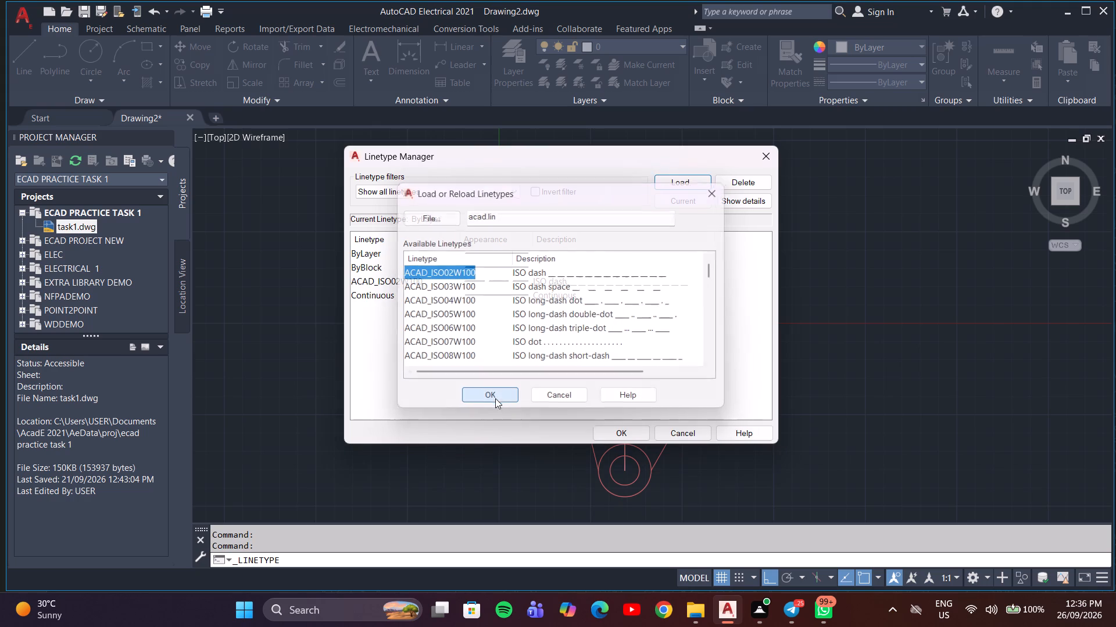
left_click(630, 437)
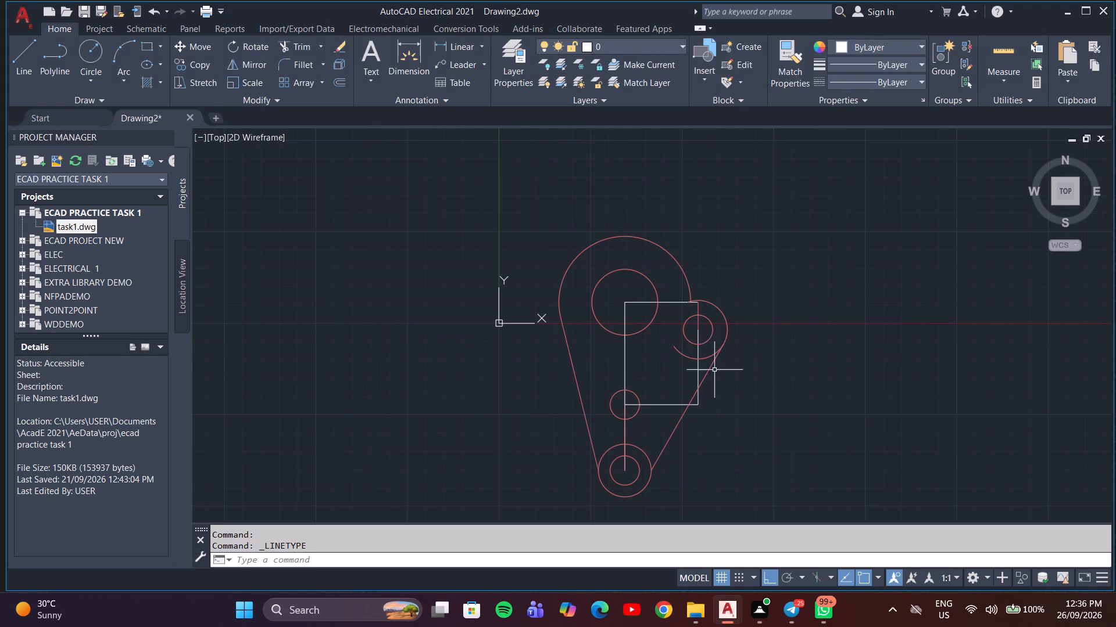
Set the current object colour to 247,242,129 and draw a circle of radius 62.5 centred on the large circle's centre.
left_click(857, 46)
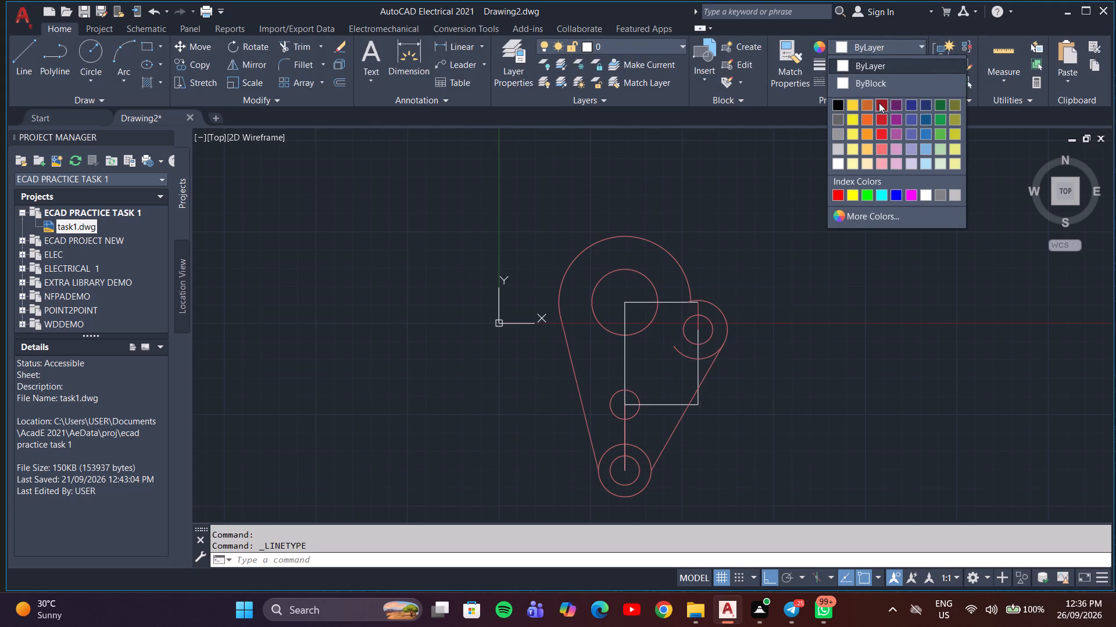
left_click(853, 152)
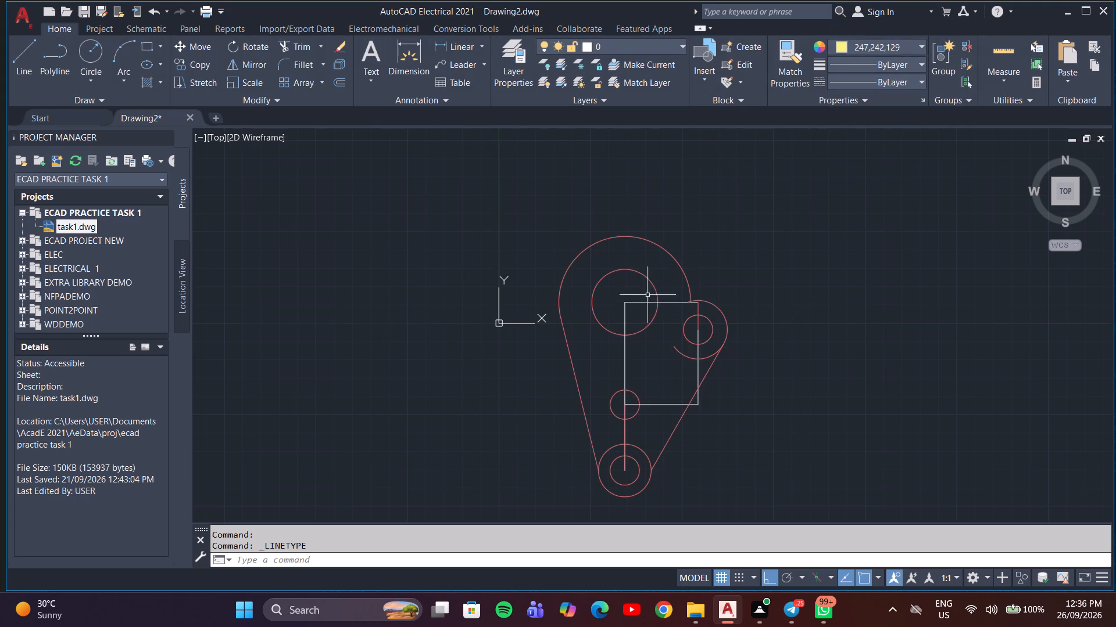
key("c")
key("Return")
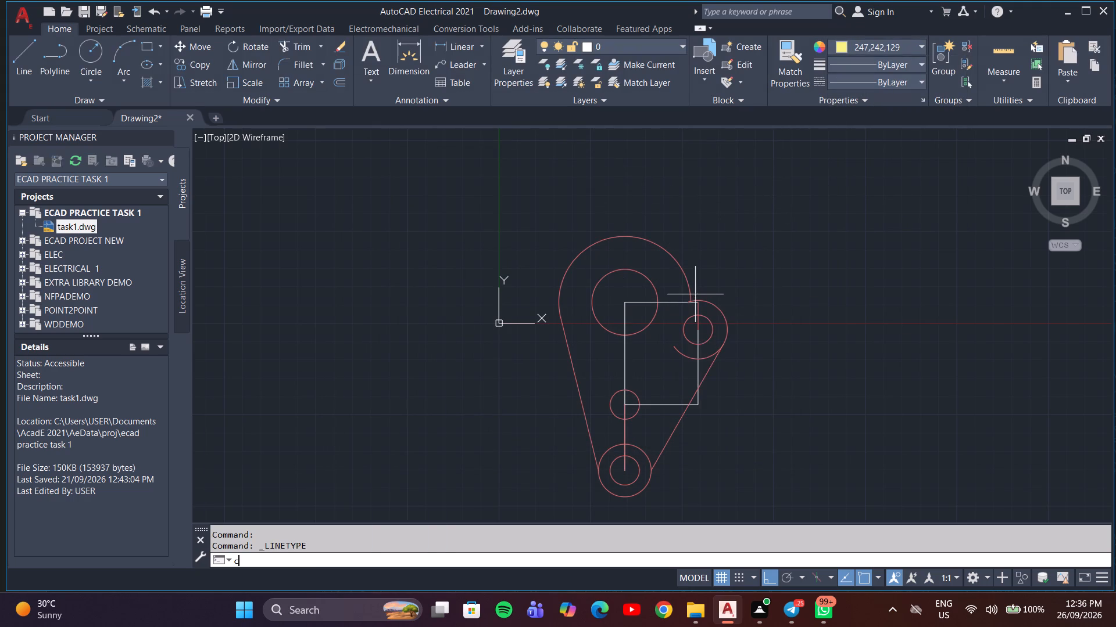
left_click(624, 301)
scroll(541, 268, "up", 5)
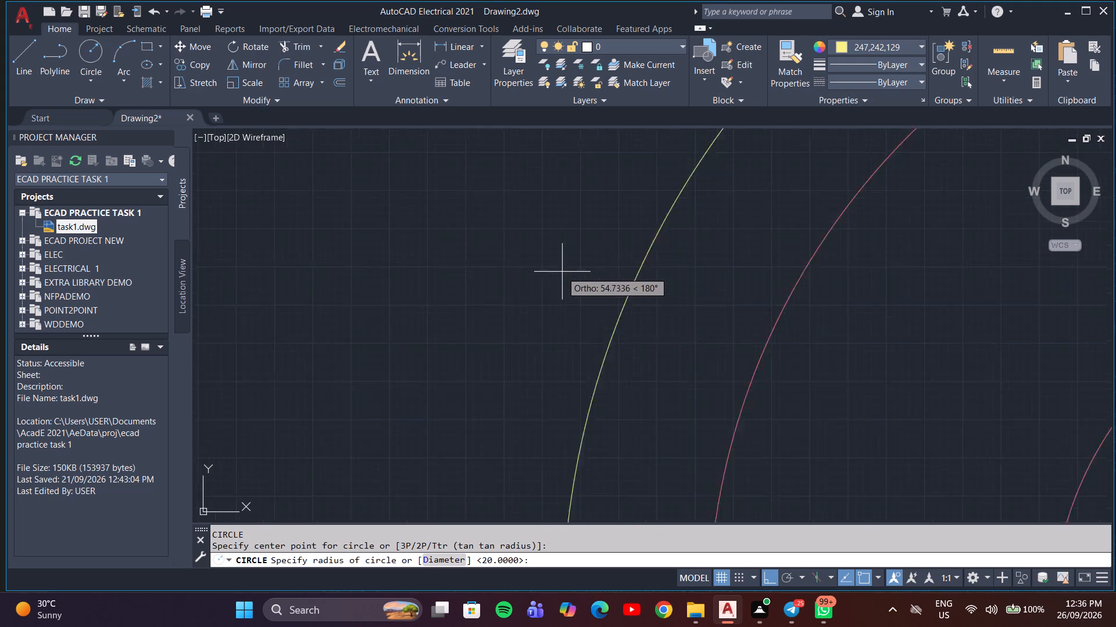
scroll(562, 272, "up", 4)
middle_click(562, 272)
scroll(562, 272, "down", 7)
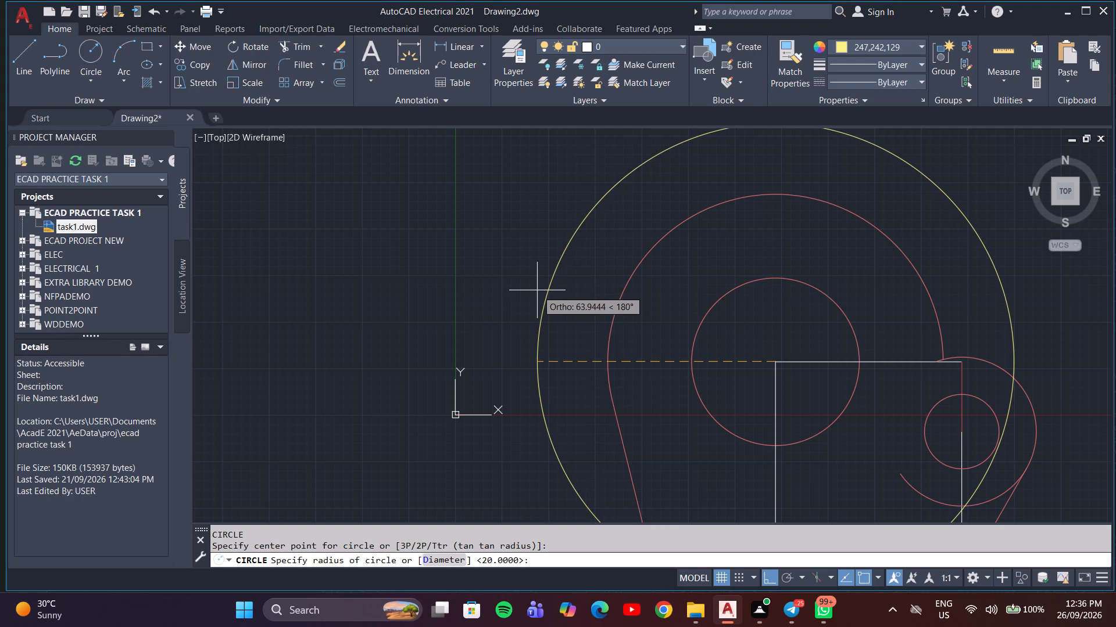
key("6")
key("2")
key("period")
key("5")
key("Return")
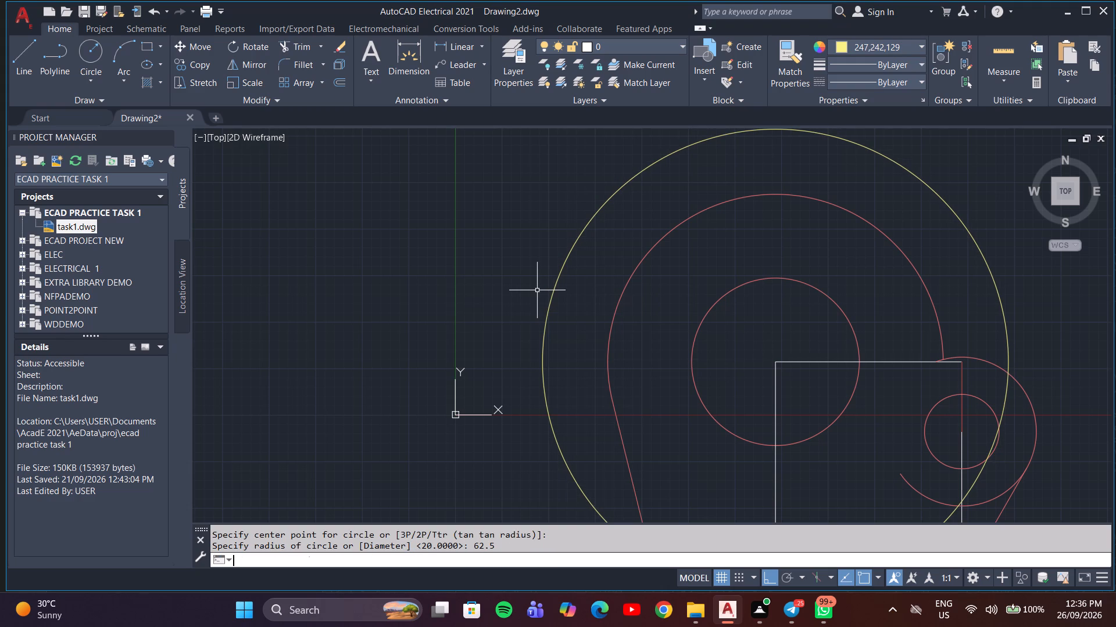
Trim the yellow circle's lower arc from the right side of the figure across the small lower circle to the left side line.
scroll(904, 354, "down", 2)
middle_click_drag(1014, 372, 950, 355)
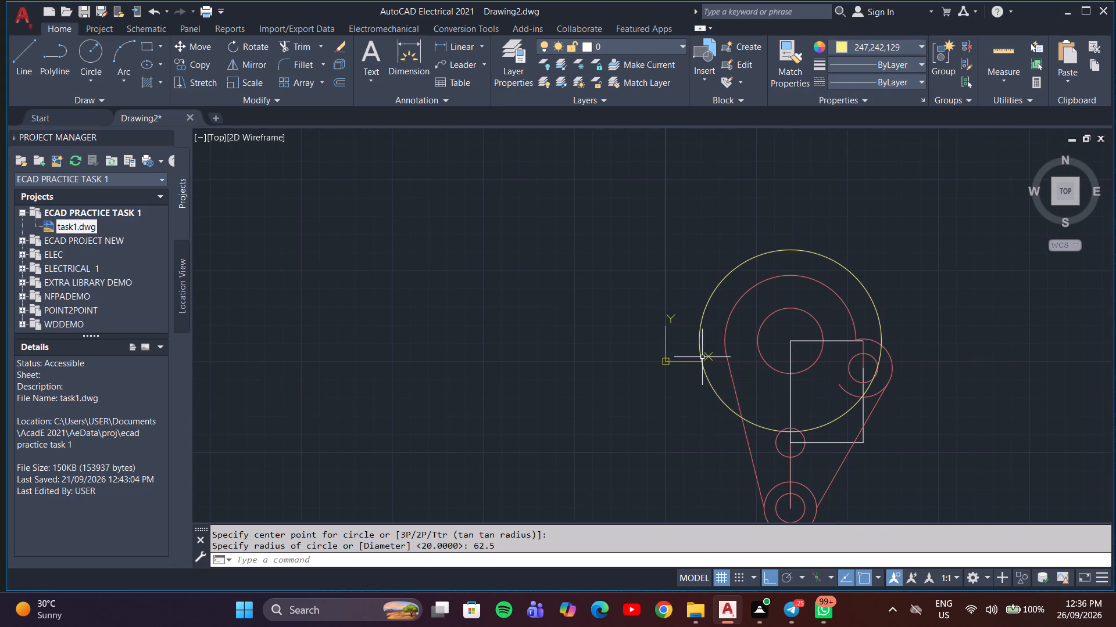
type("tr")
key("Return")
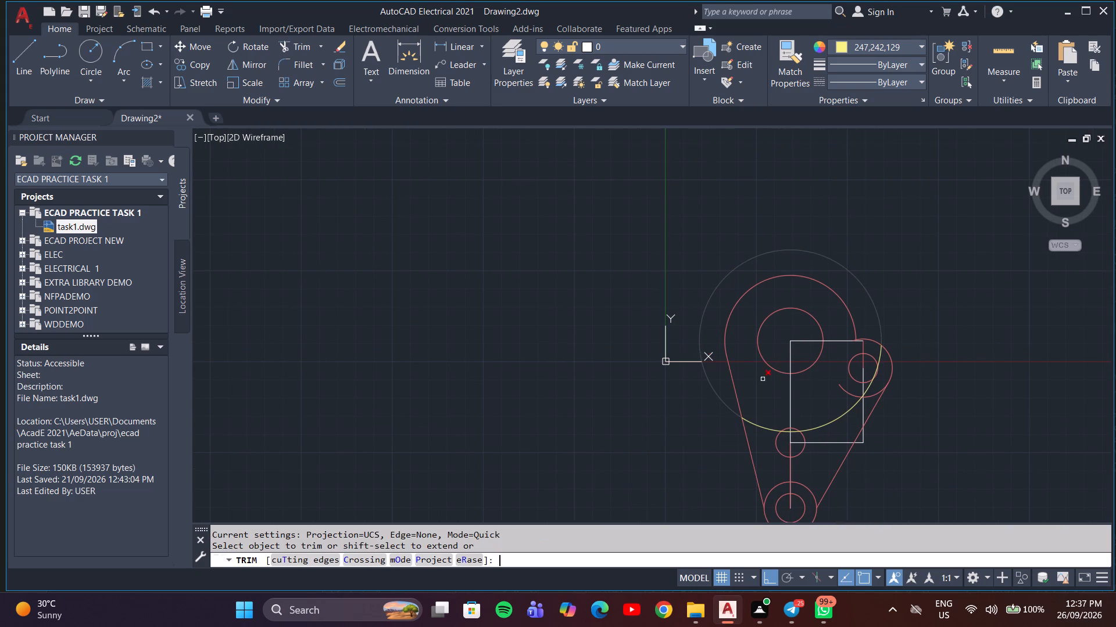
left_click(817, 430)
scroll(802, 442, "up", 5)
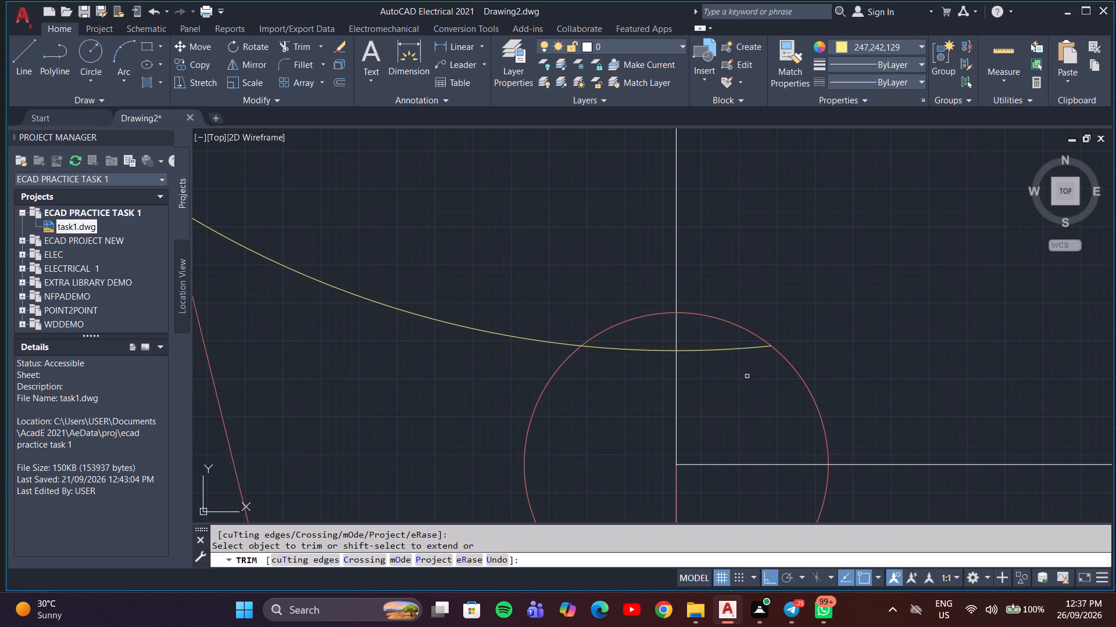
left_click(735, 348)
left_click_drag(623, 345, 610, 365)
left_click_drag(537, 320, 467, 365)
Trim the rest of the yellow circle inside the right-hand boss up to the boss's outer arc, and end the trimming.
scroll(471, 365, "down", 5)
middle_click_drag(565, 322, 494, 373)
scroll(508, 366, "up", 6)
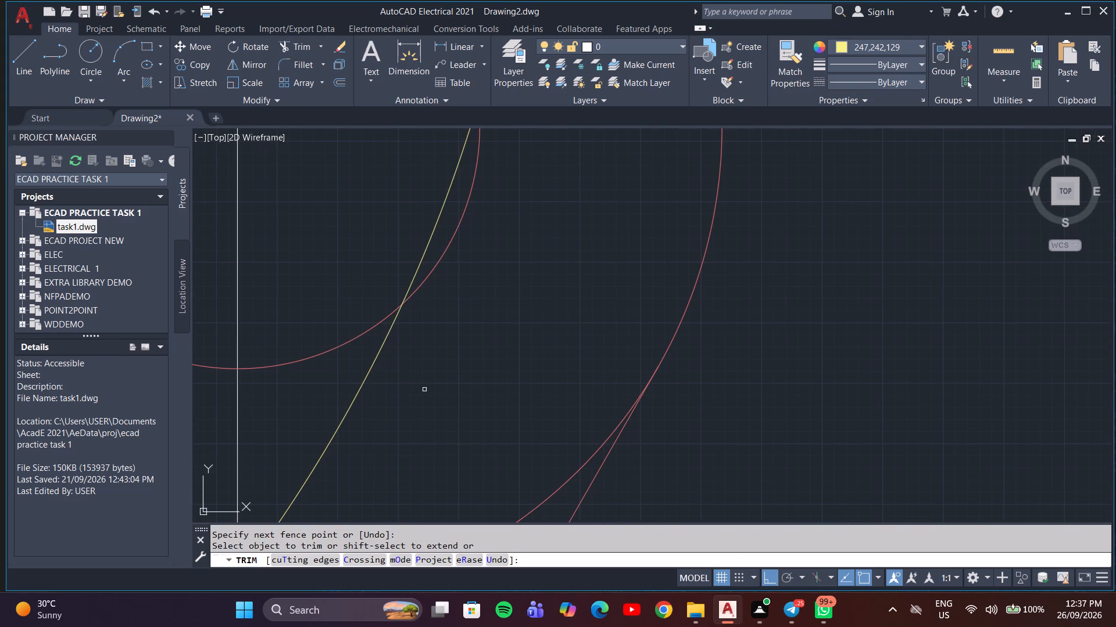
left_click_drag(323, 390, 488, 417)
scroll(476, 363, "up", 2)
scroll(448, 354, "down", 3)
middle_click_drag(450, 351, 473, 470)
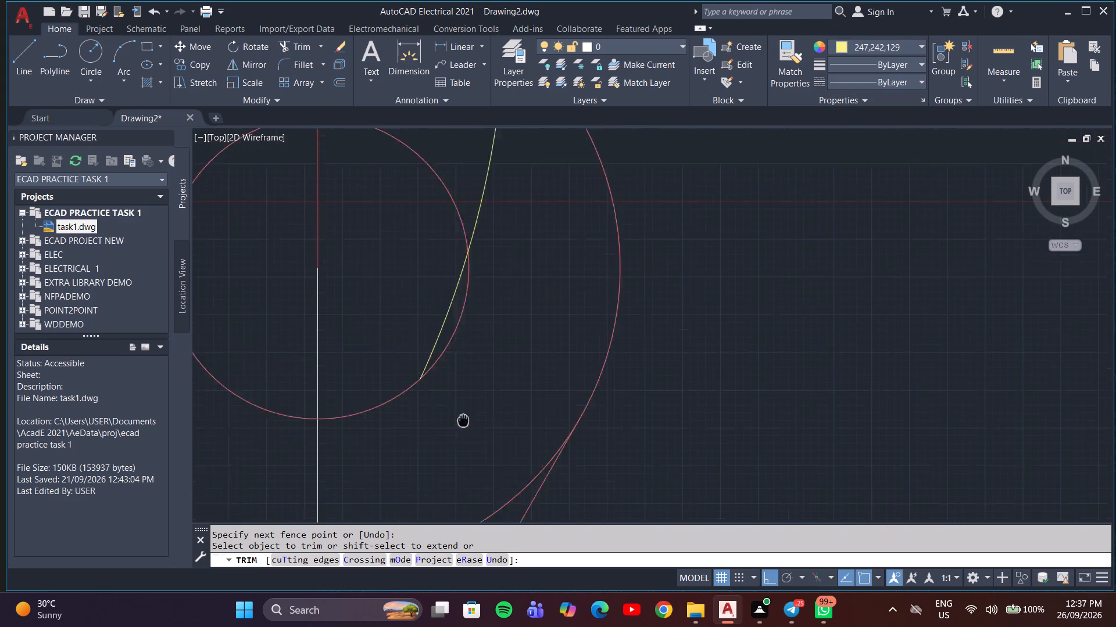
middle_click_drag(473, 470, 478, 492)
left_click(451, 423)
scroll(514, 394, "down", 3)
middle_click_drag(518, 394, 522, 424)
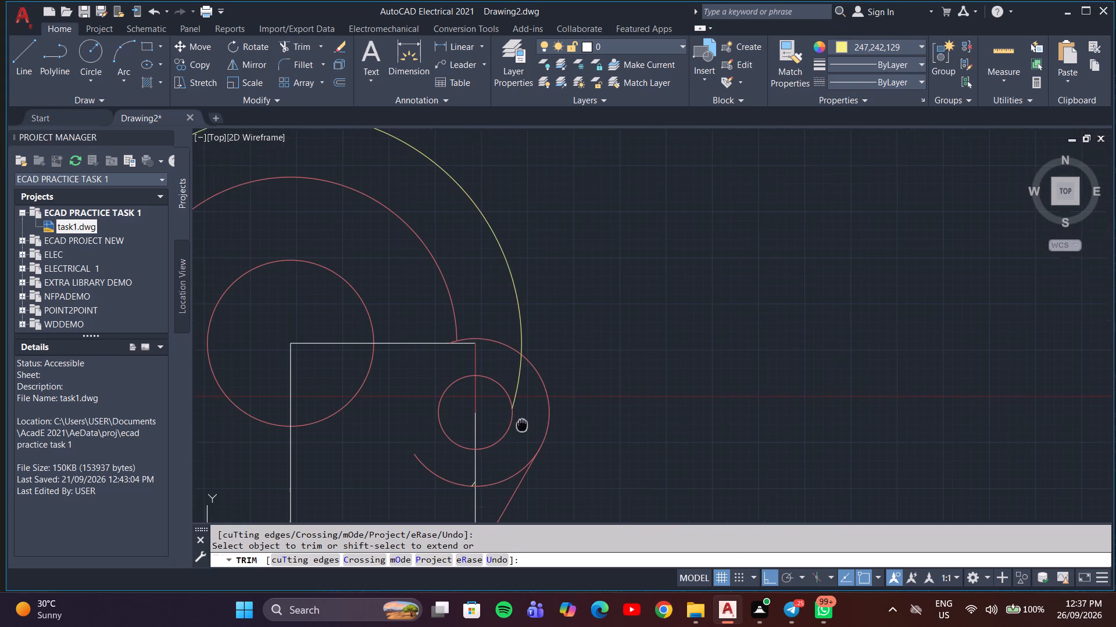
middle_click_drag(522, 424, 523, 427)
left_click(514, 388)
left_click(521, 384)
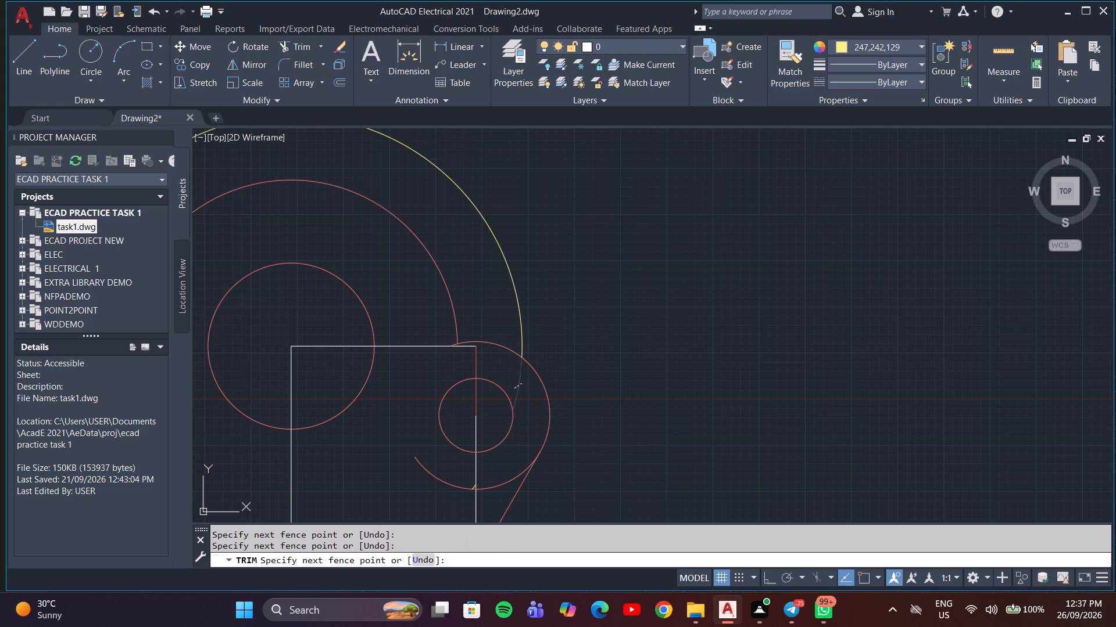
scroll(525, 384, "down", 2)
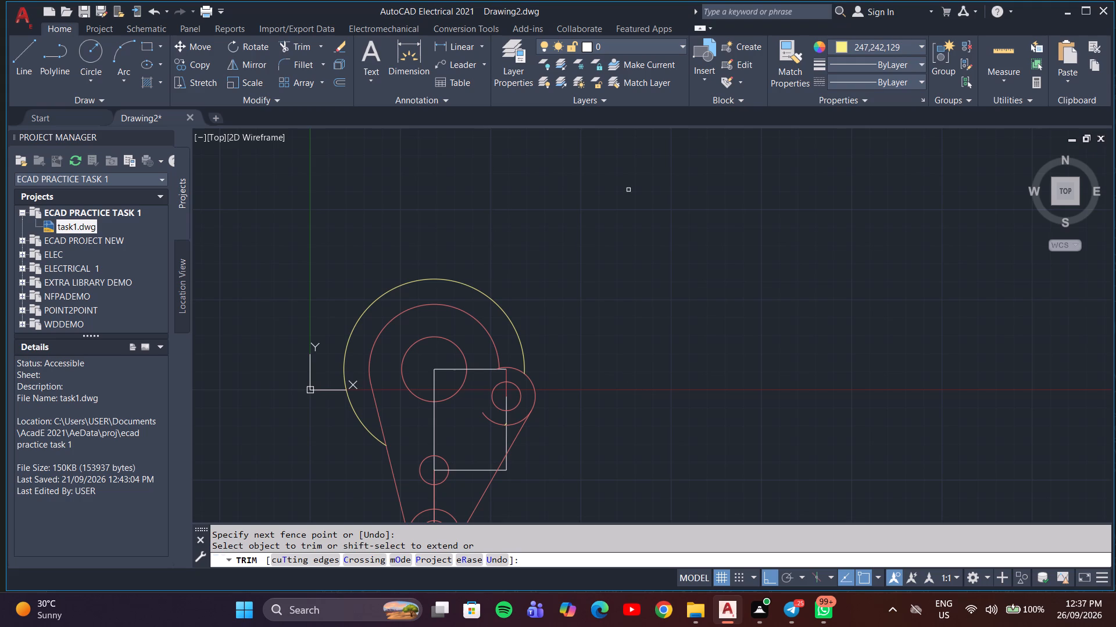
key("Escape")
Draw a vertical yellow line from the large circle's centre upward past the radius 62.5 arc.
key("l")
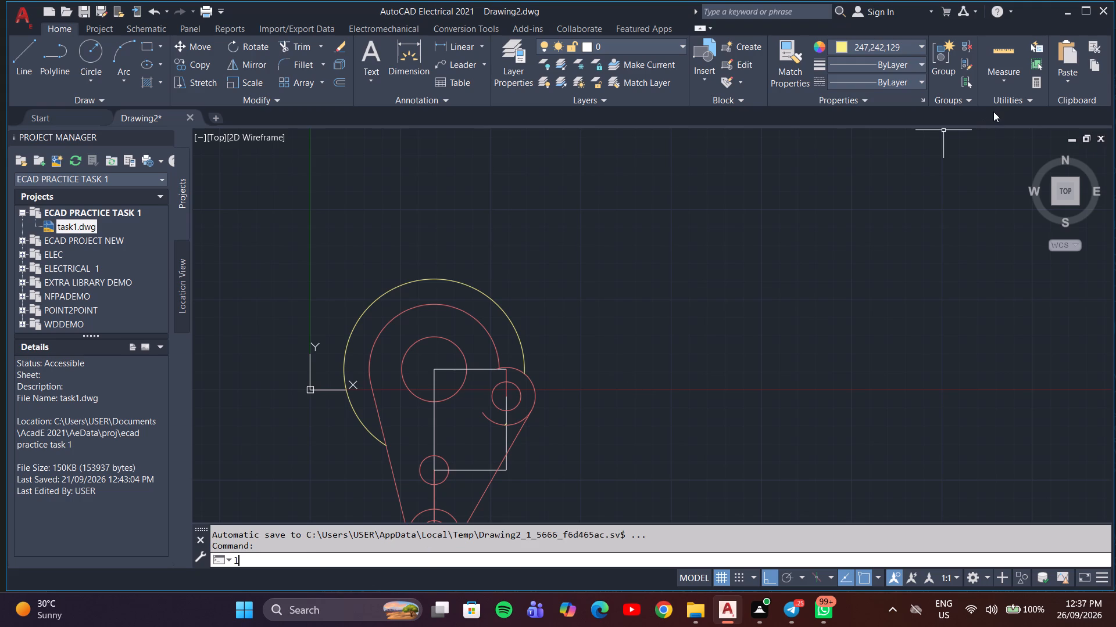
key("Return")
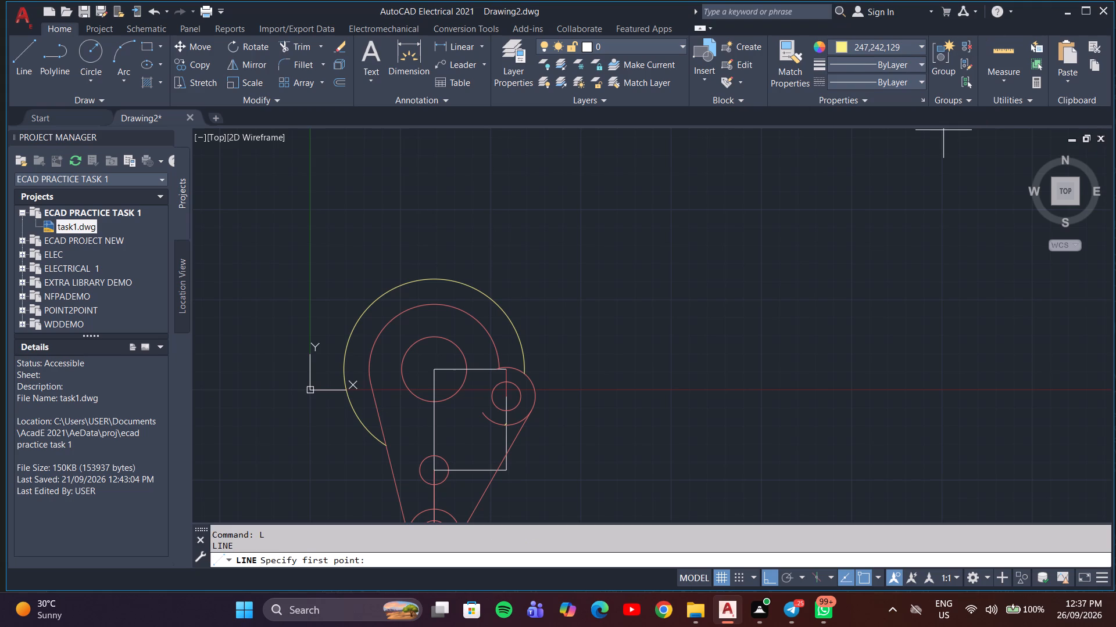
left_click(435, 368)
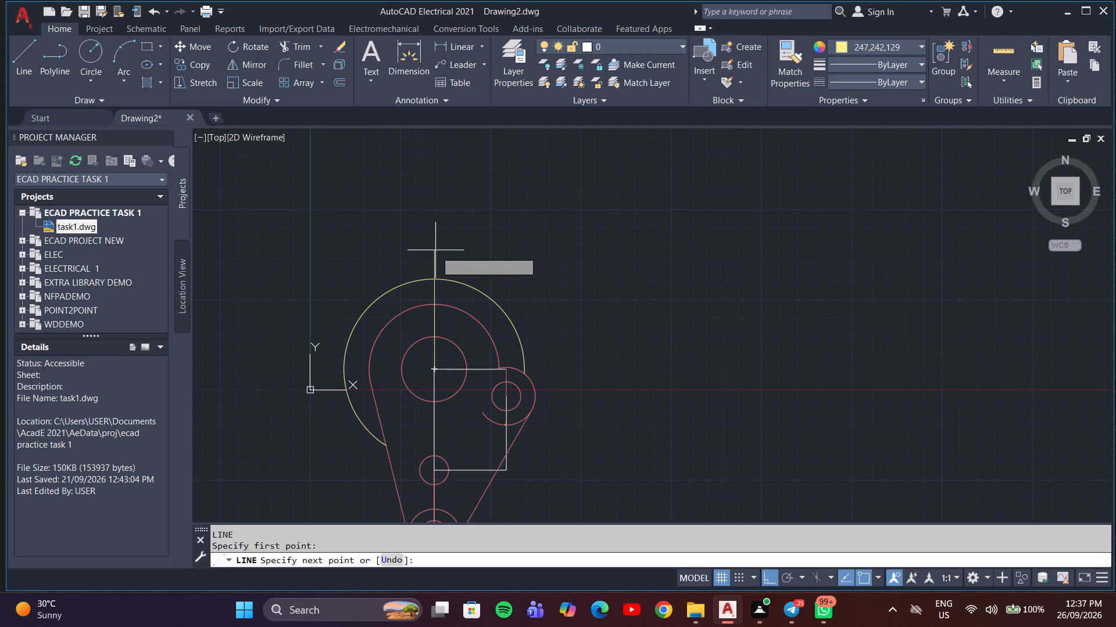
left_click(435, 223)
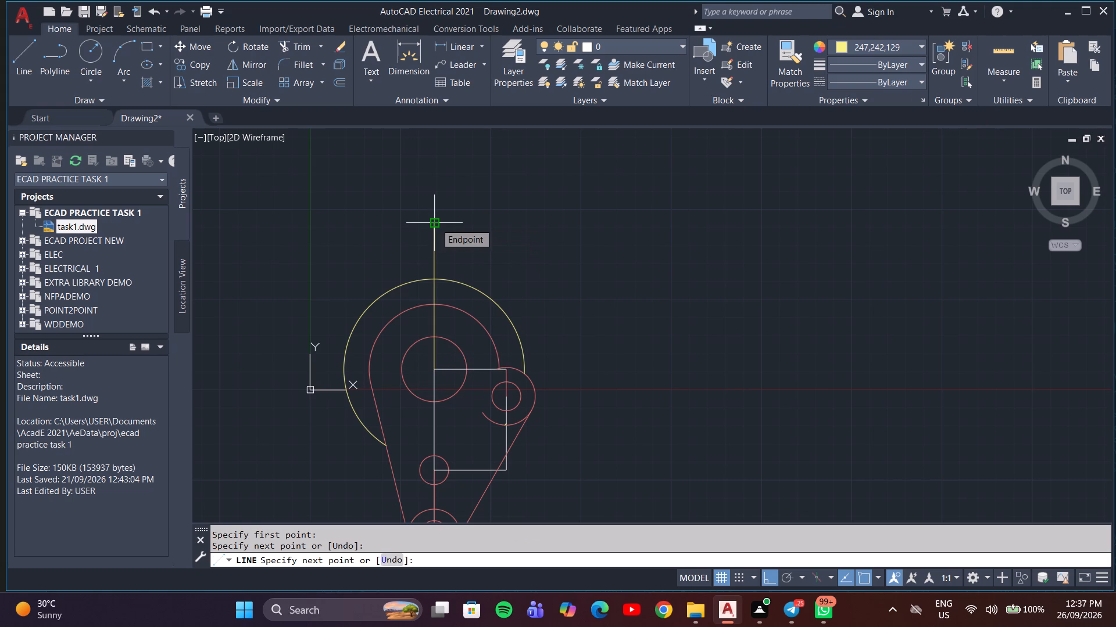
key("Escape")
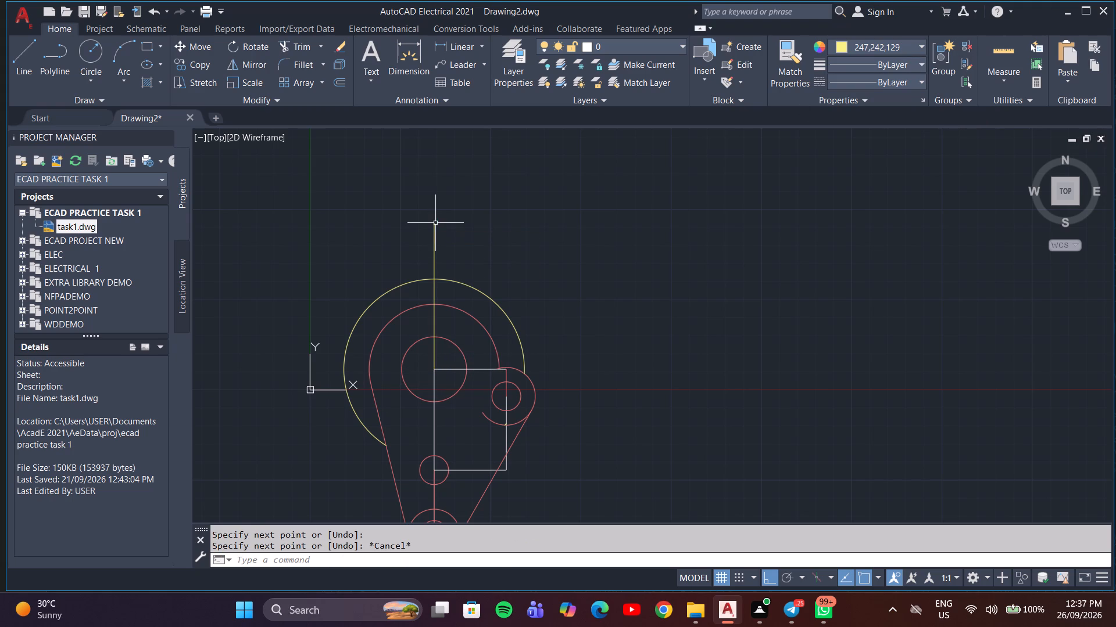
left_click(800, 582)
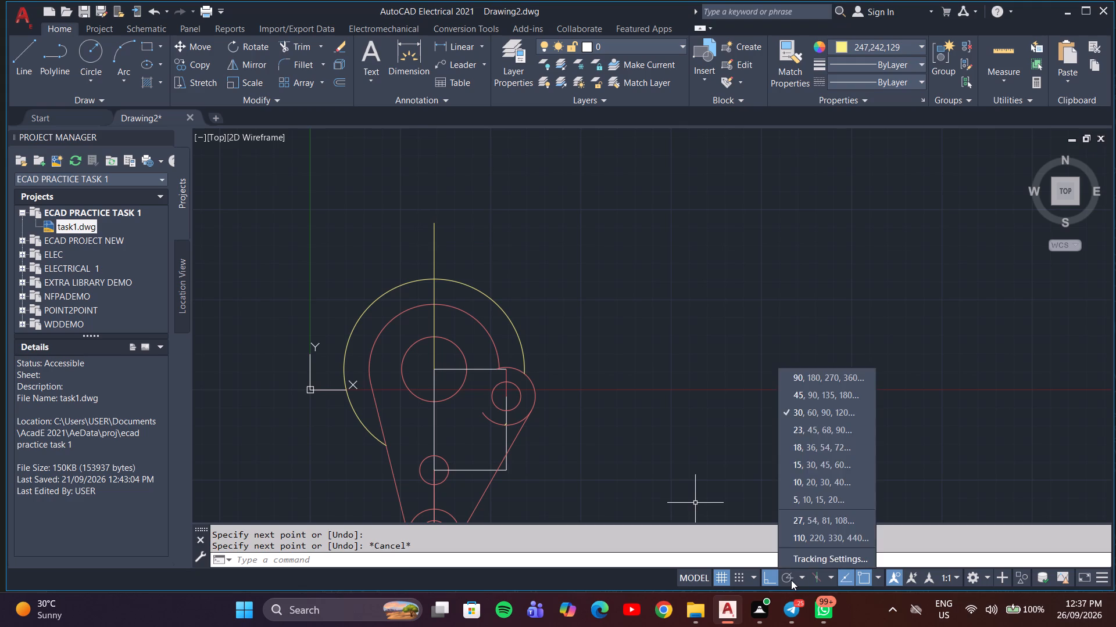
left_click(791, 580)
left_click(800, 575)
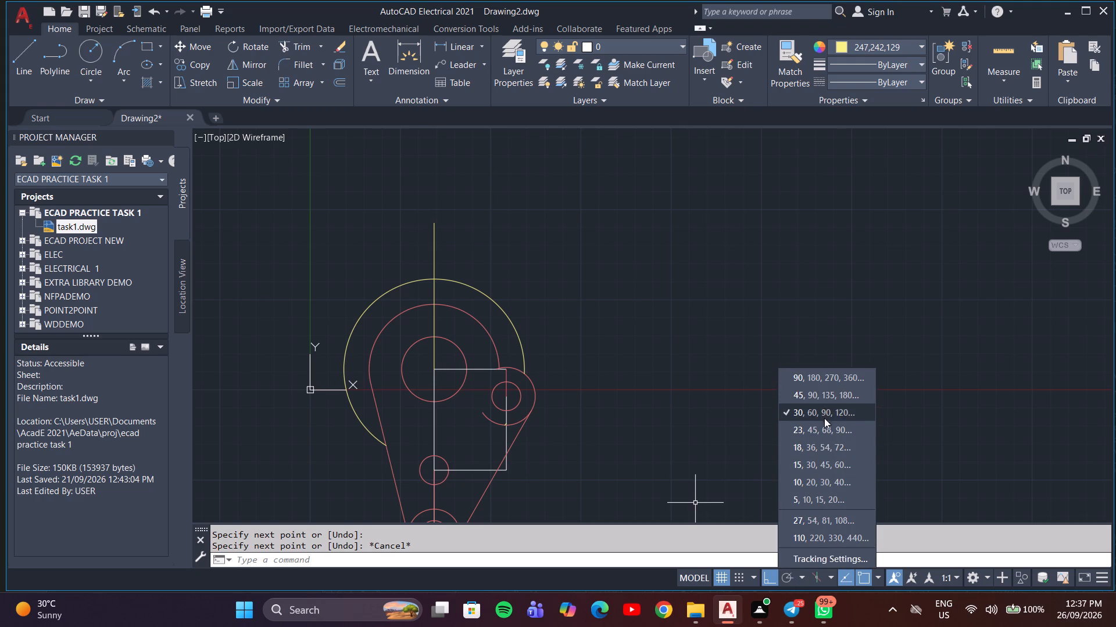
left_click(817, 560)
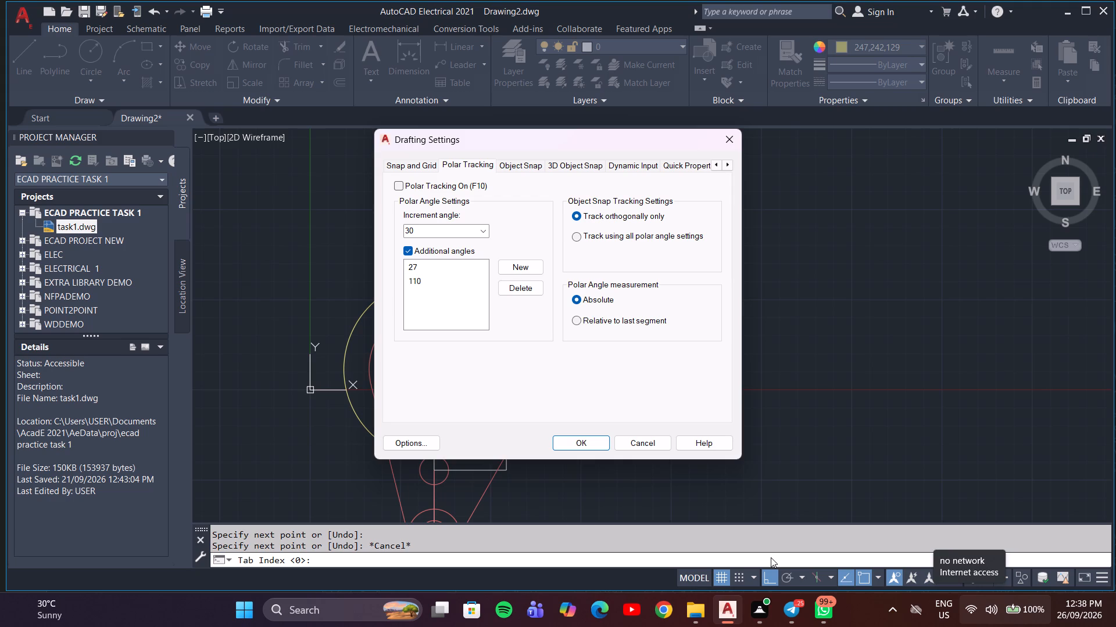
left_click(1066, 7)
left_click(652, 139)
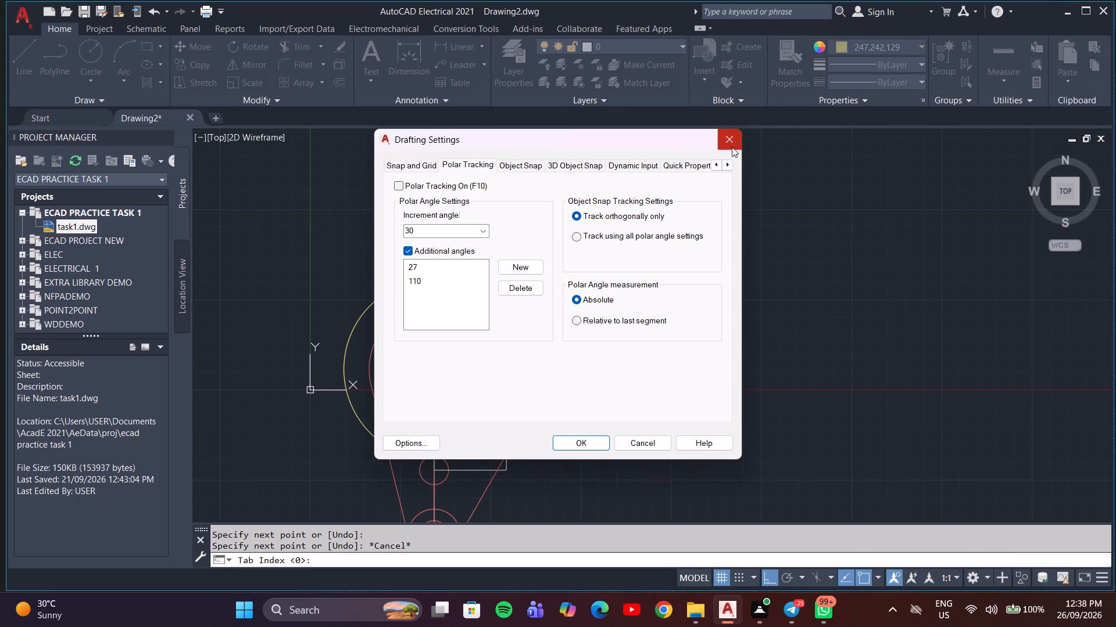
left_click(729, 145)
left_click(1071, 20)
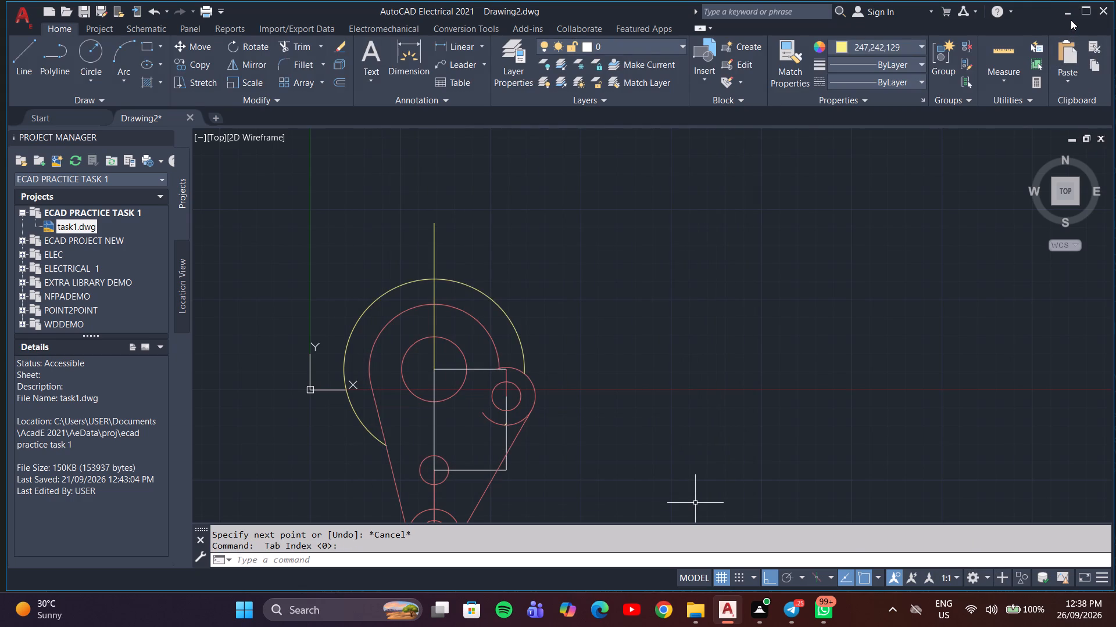
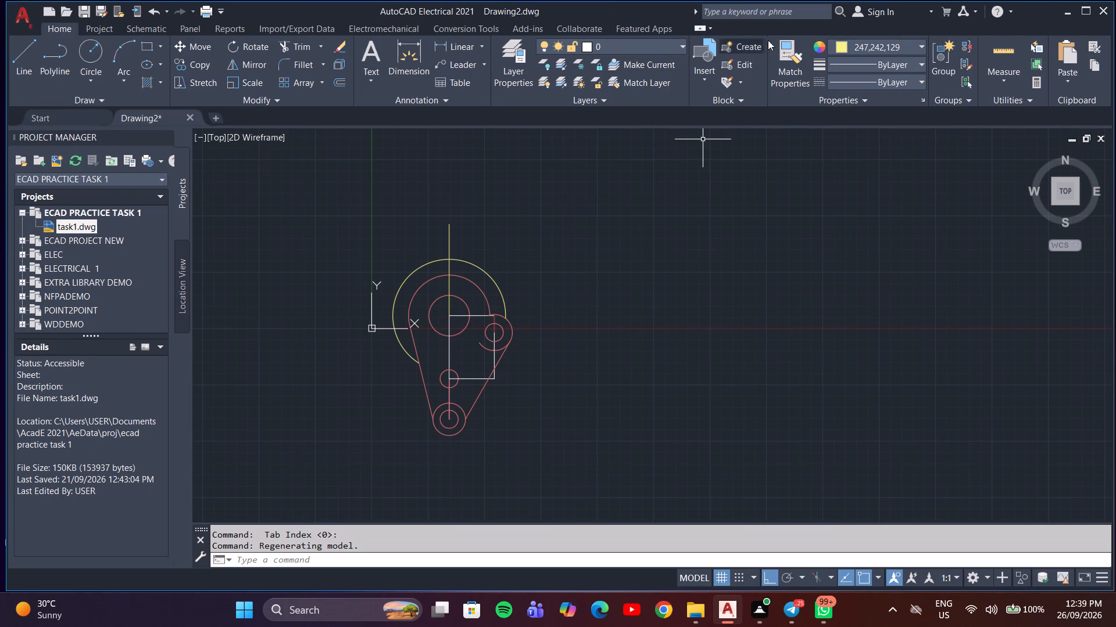
Set the object colour to 247,171,174 and draw a radius 10 circle where the vertical yellow line crosses the radius 62.5 arc.
left_click(874, 50)
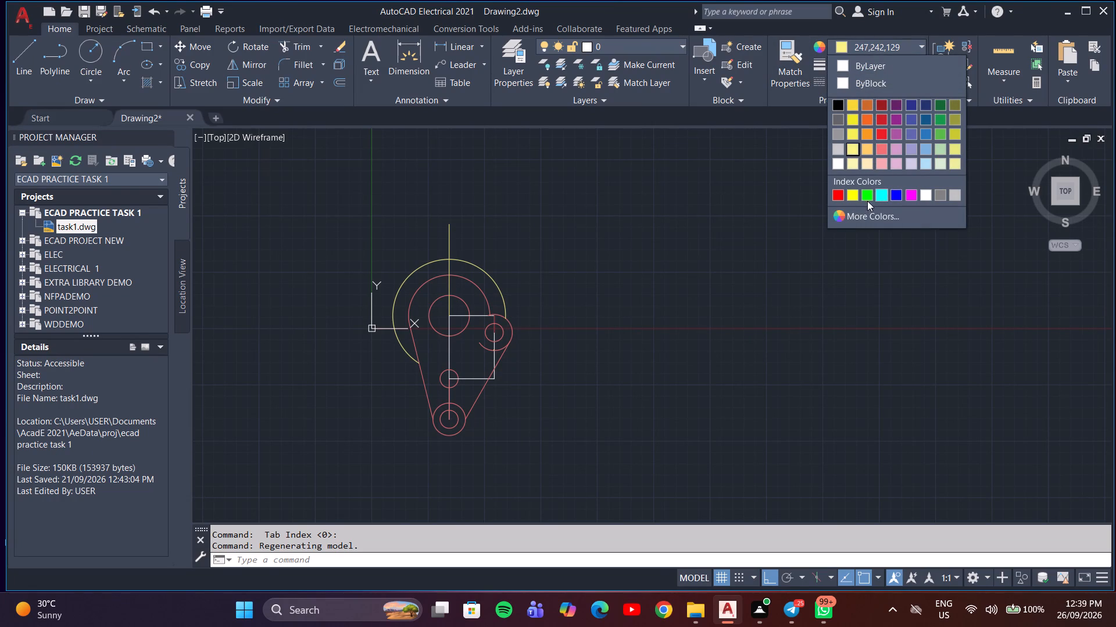
left_click(879, 158)
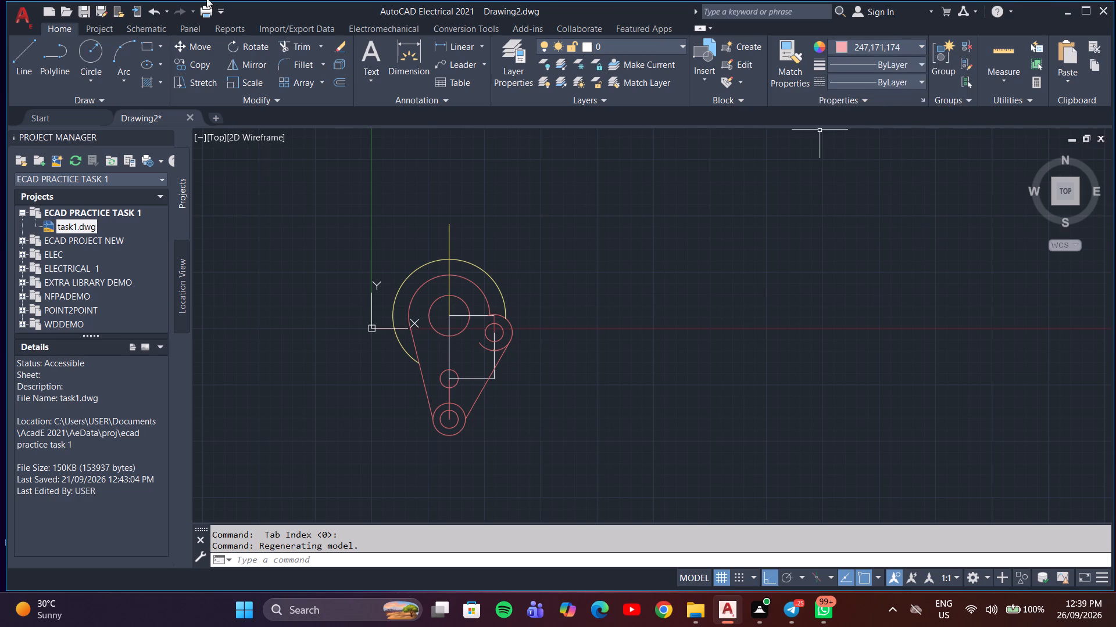
left_click(98, 46)
scroll(394, 216, "up", 2)
middle_click_drag(526, 345, 526, 338)
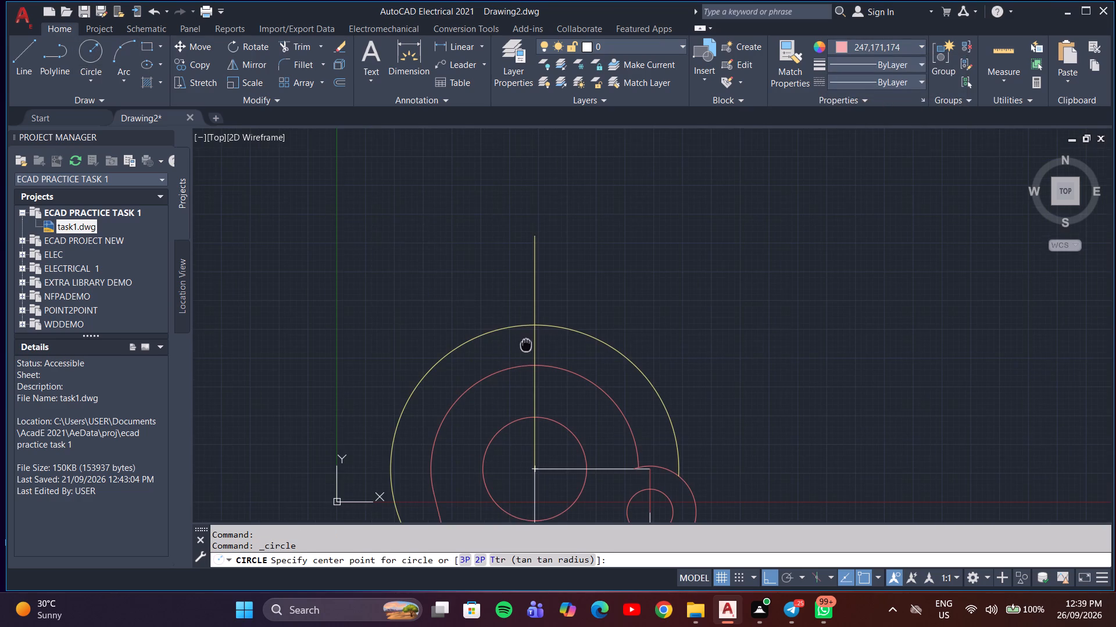
middle_click_drag(526, 338, 526, 337)
left_click(534, 318)
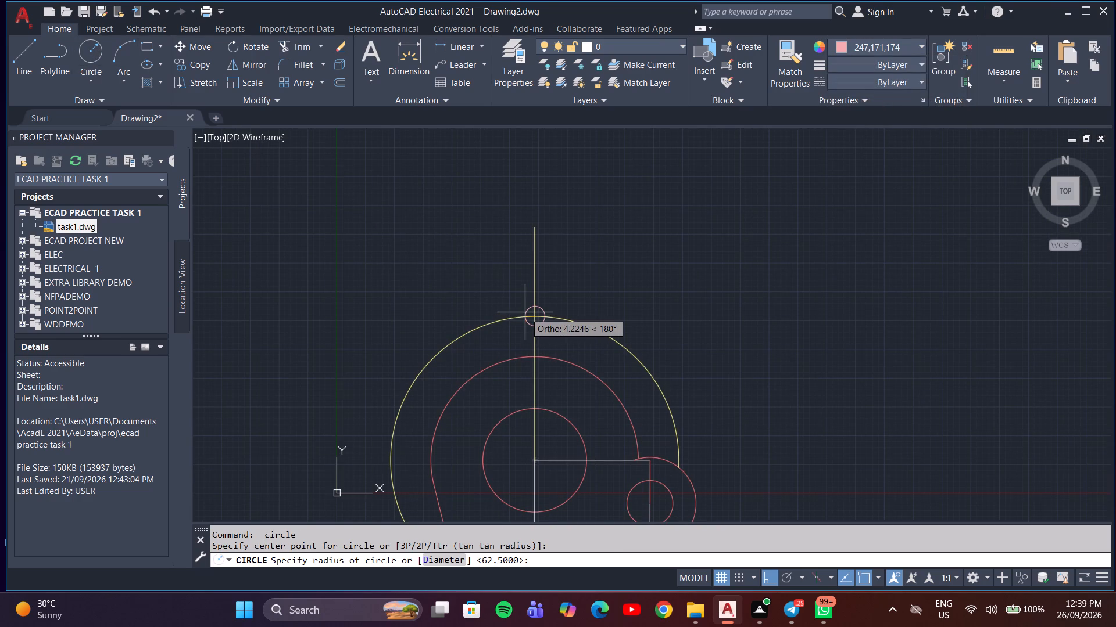
type("10")
key("Return")
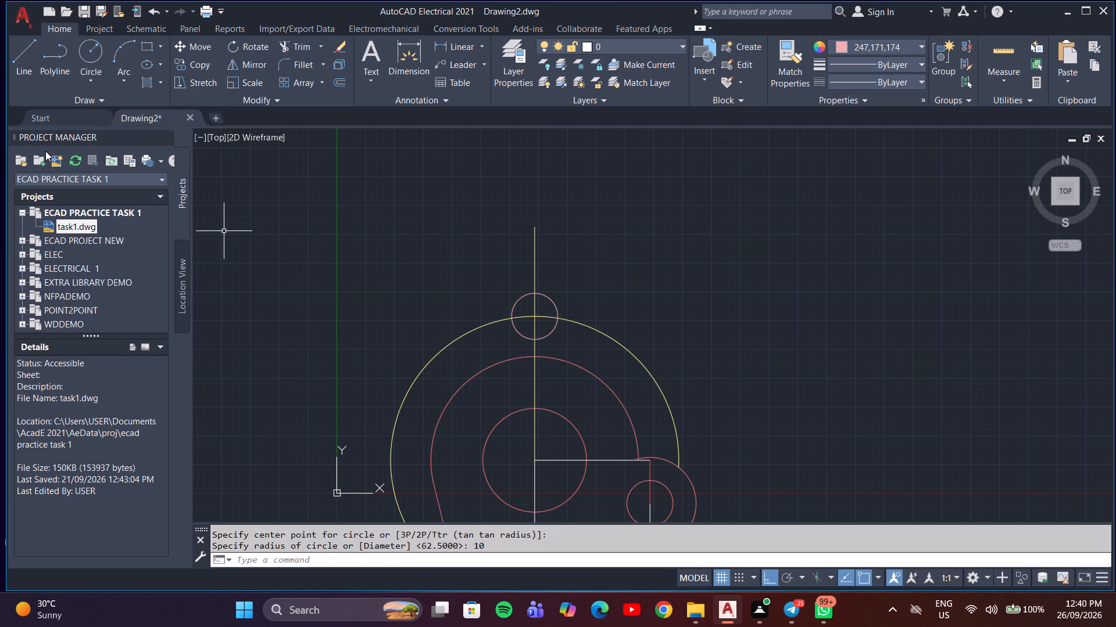
Start a line at the large circle's centre with the object colour set to 248,215,49.
left_click(15, 57)
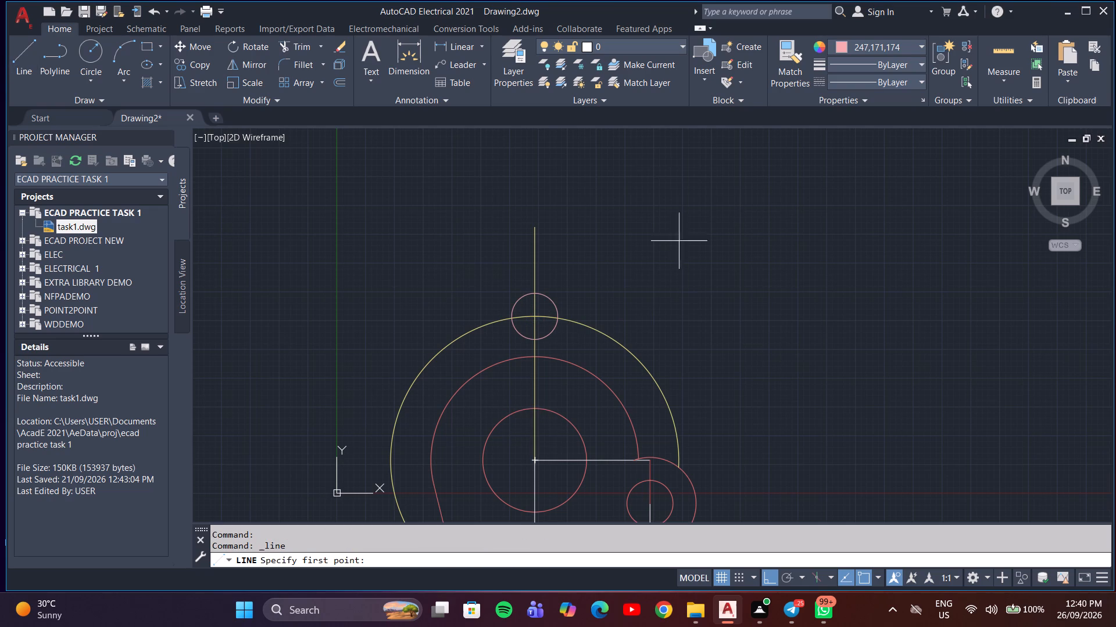
left_click(900, 54)
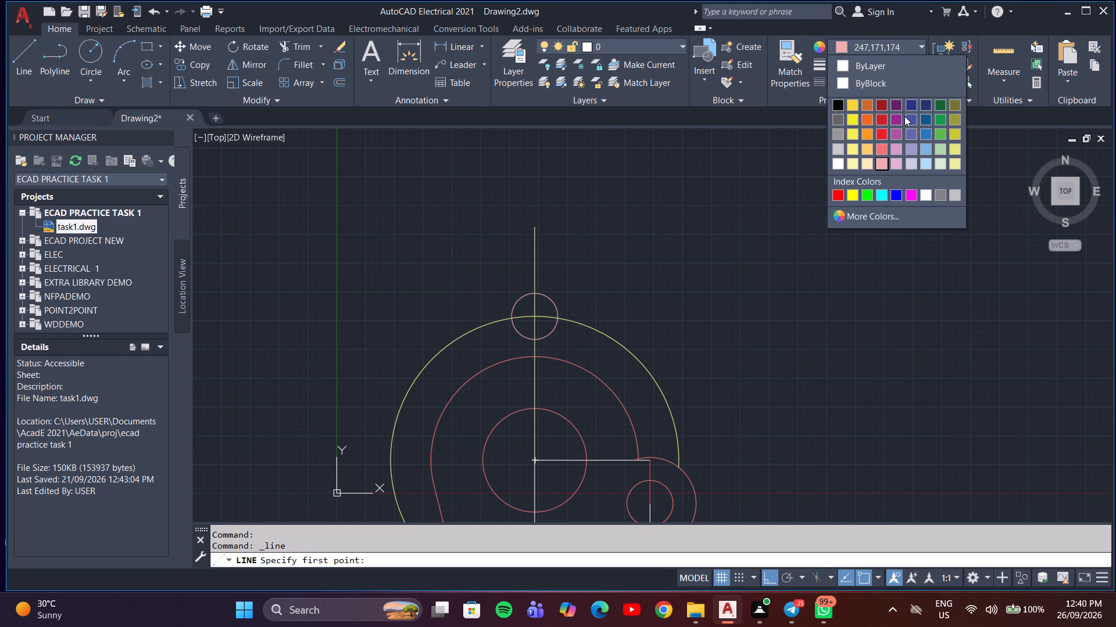
left_click(854, 104)
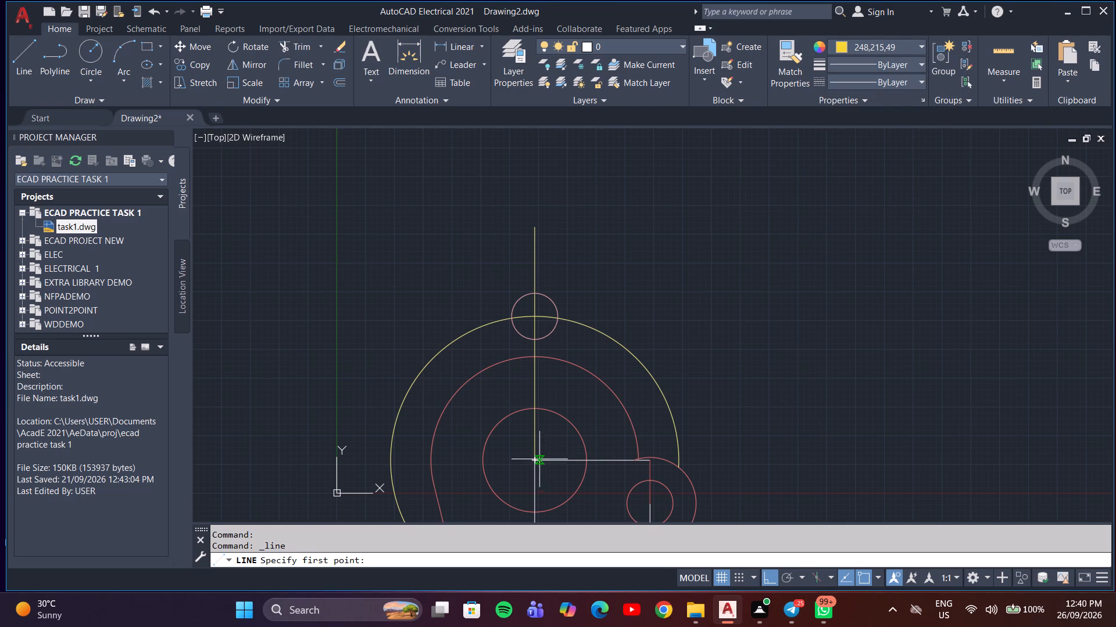
left_click(531, 463)
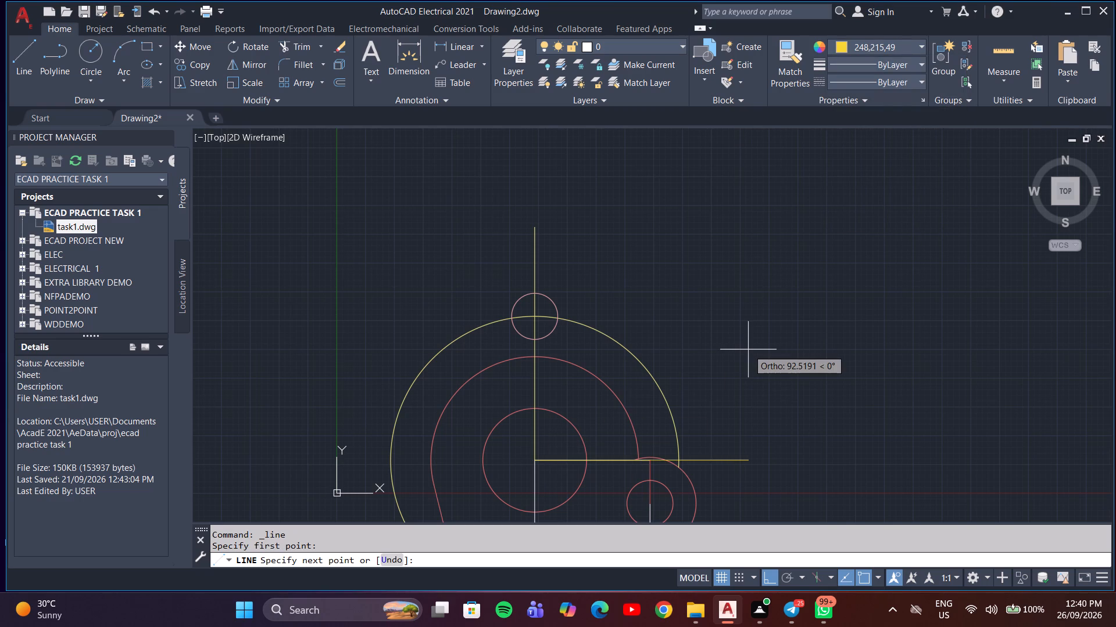
Switch ortho off, add 40 as an additional polar tracking angle, and turn polar tracking on.
key("F8")
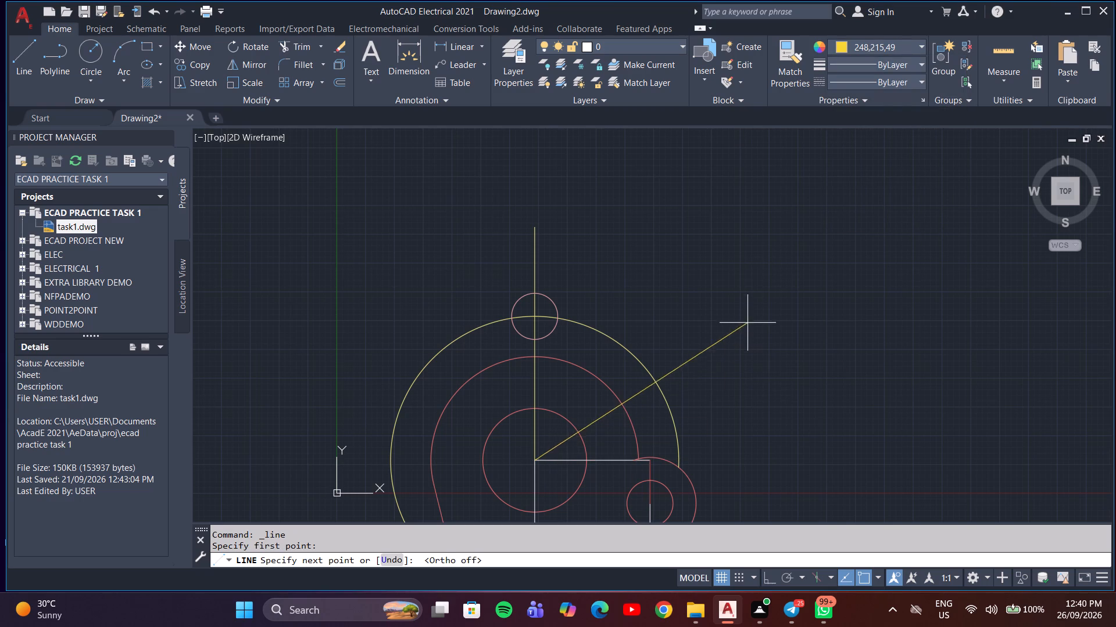
left_click(797, 576)
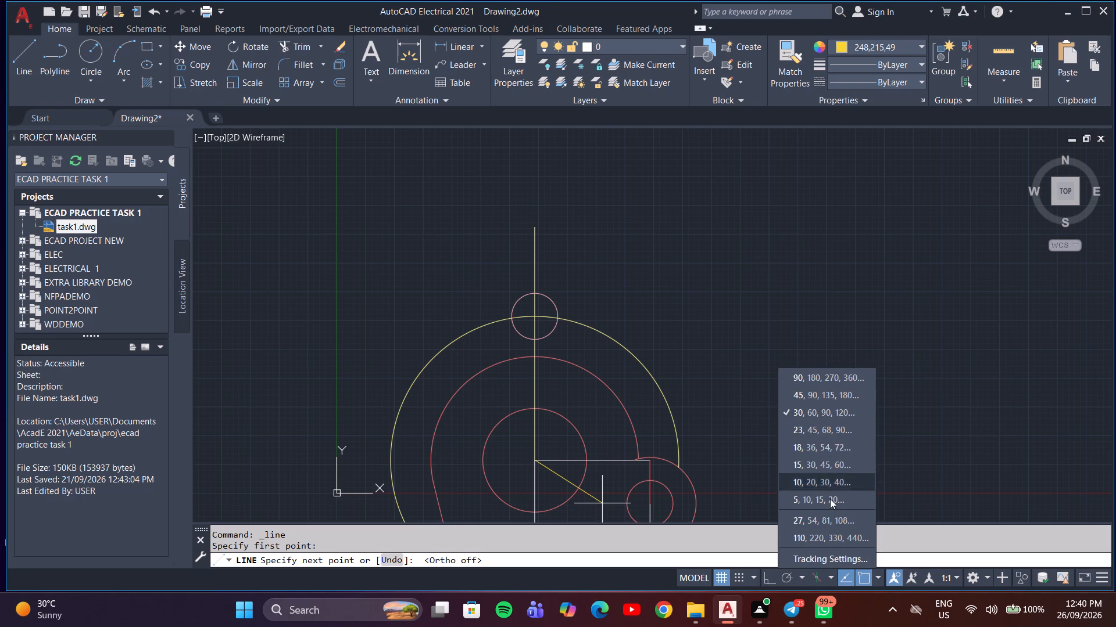
left_click(822, 562)
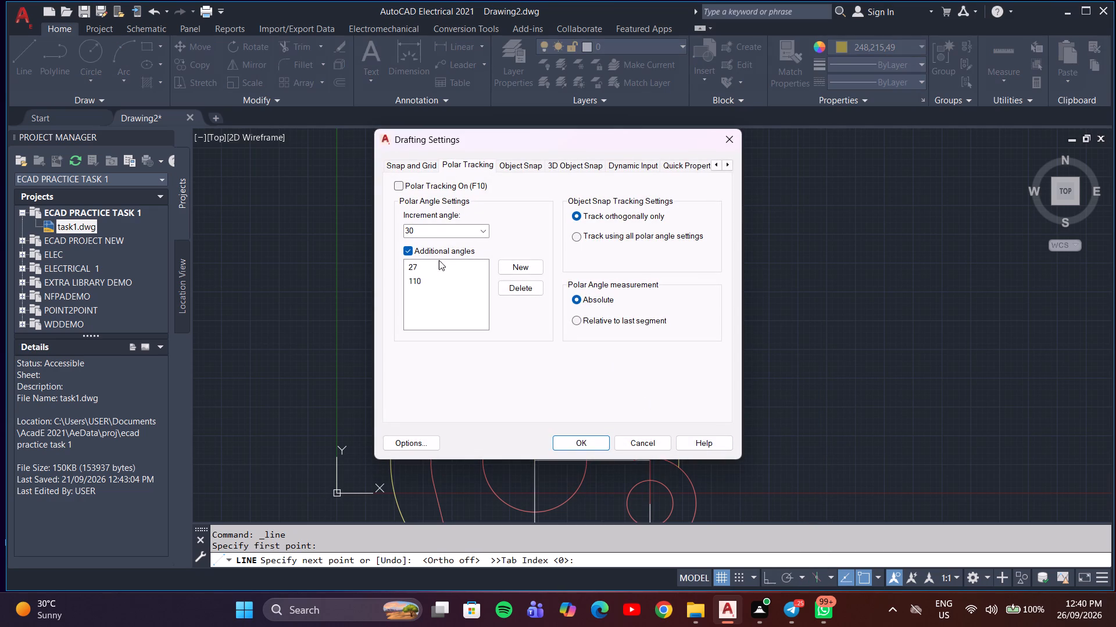
left_click(518, 269)
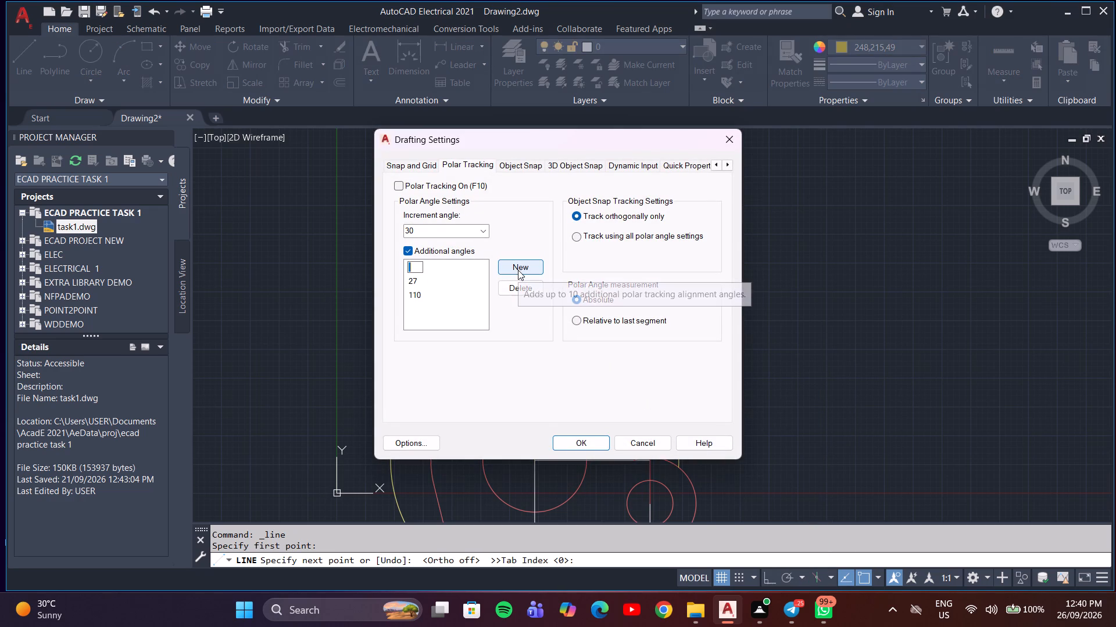
type("40")
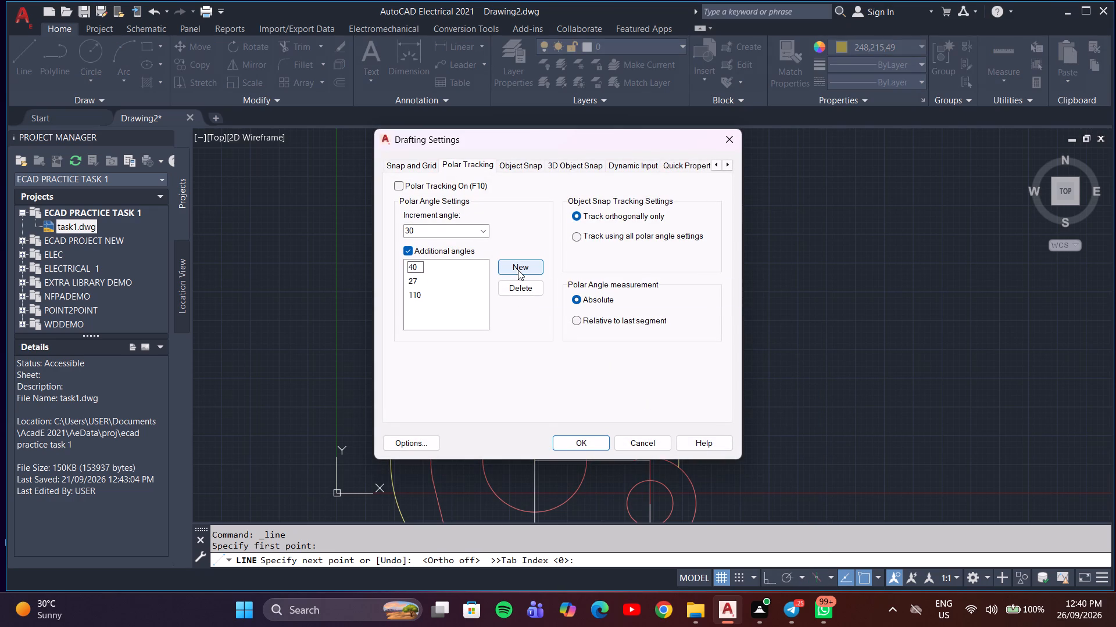
key("Return")
left_click(417, 283)
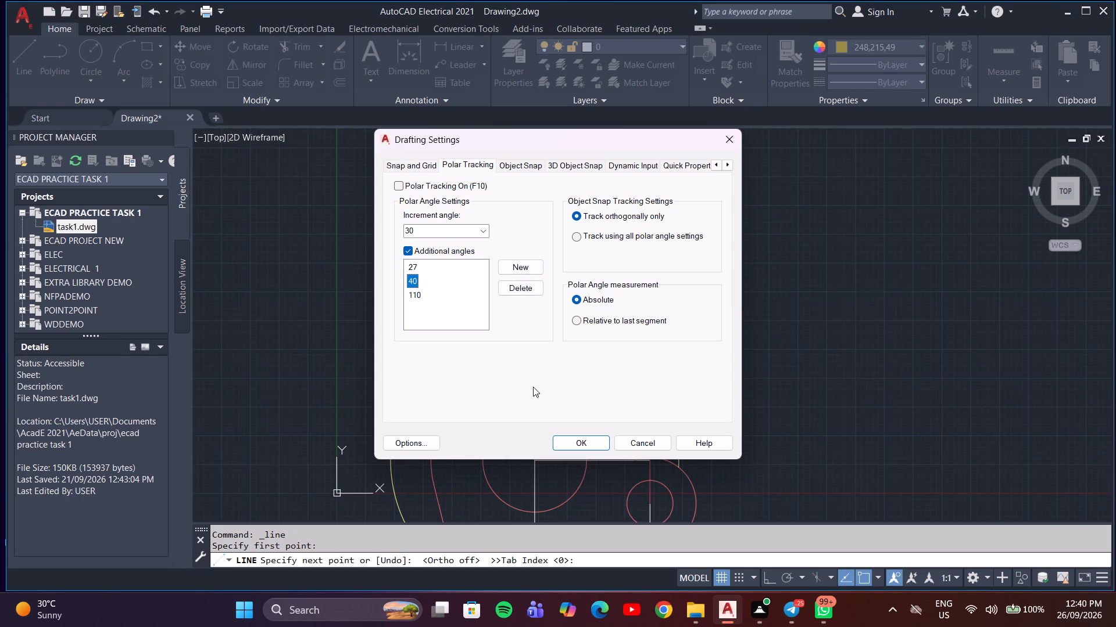
left_click(582, 442)
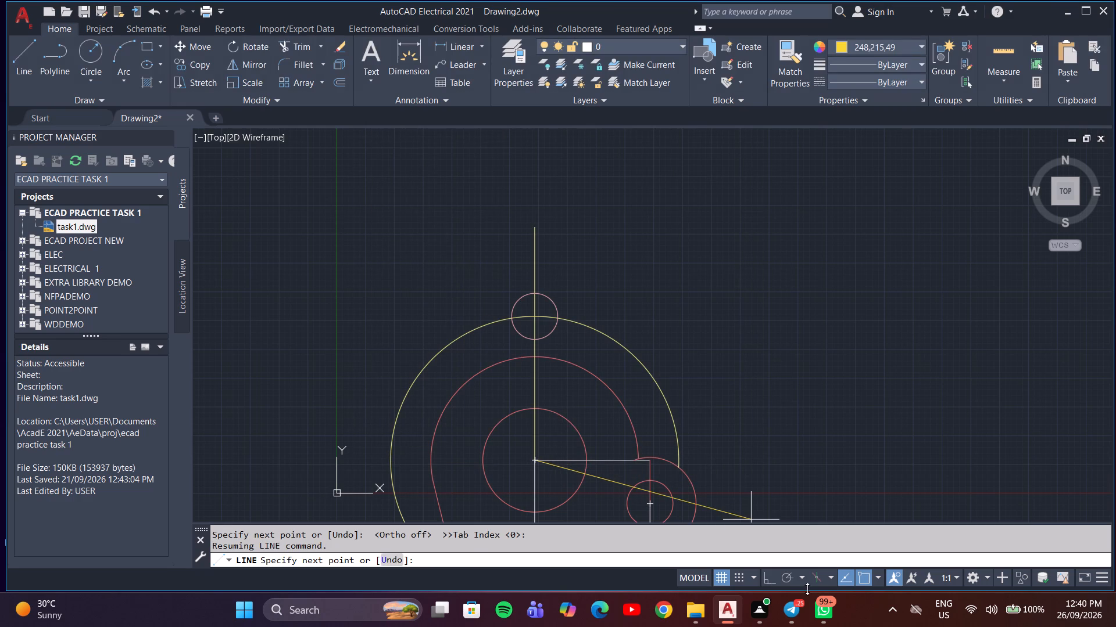
left_click(803, 578)
left_click(803, 520)
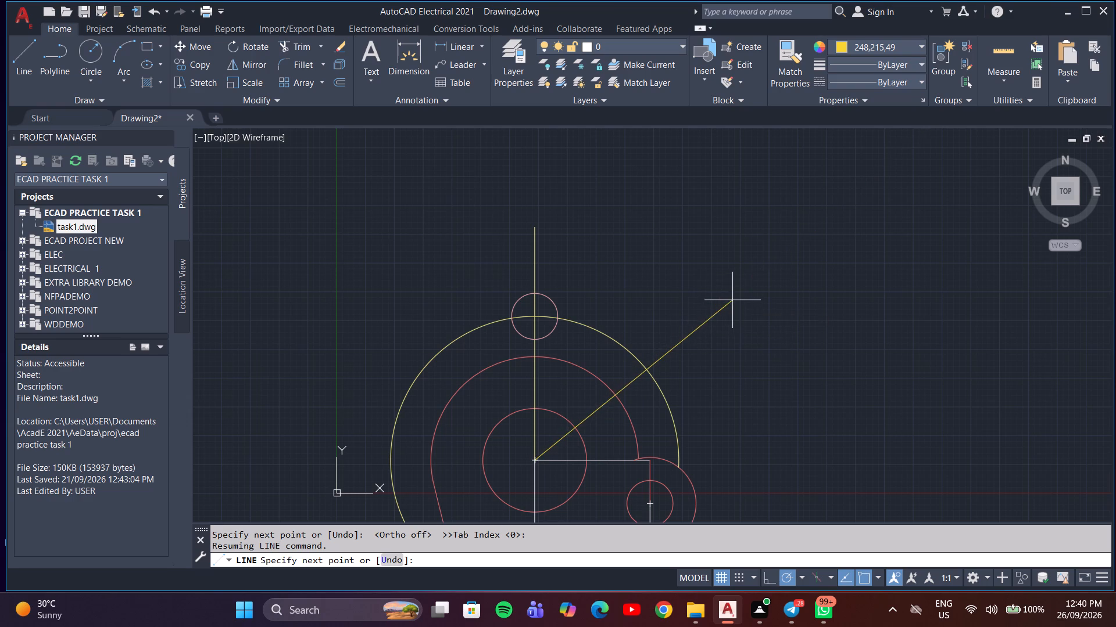
Finish the yellow line up and to the right at 40° from the large circle's centre, past the radius 62.5 arc.
left_click(744, 283)
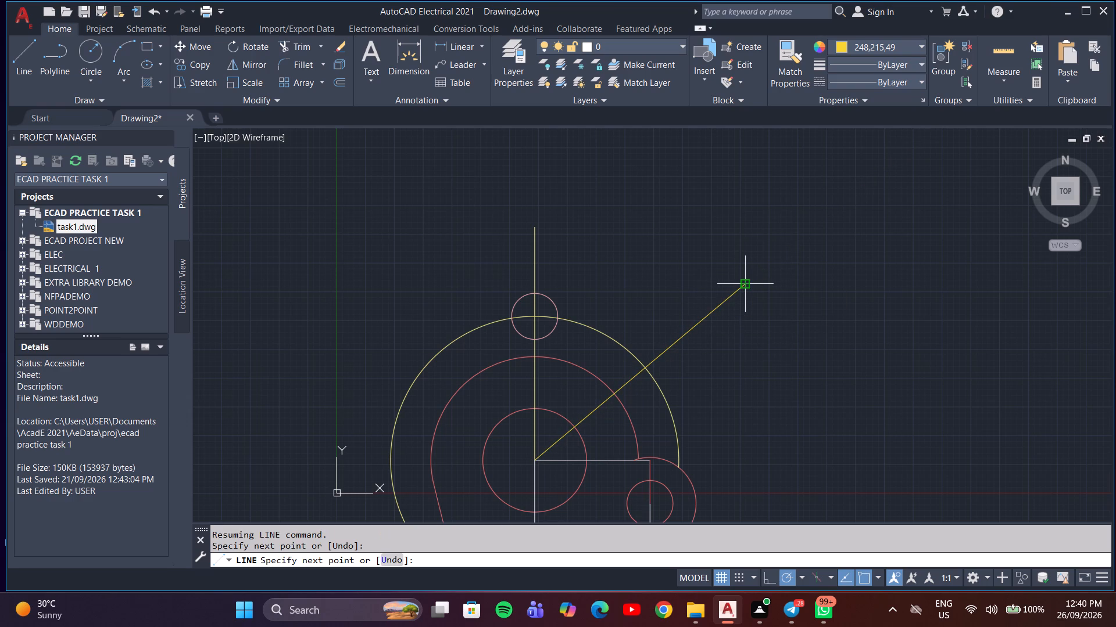
key("Escape")
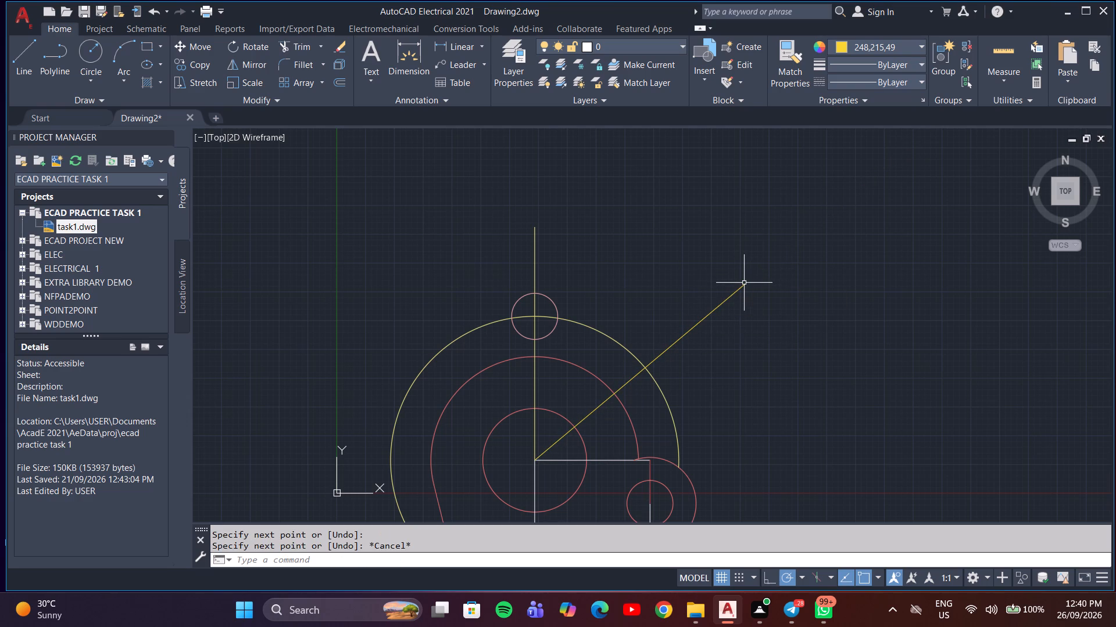
Draw a radius 10 circle in colour 247,171,174 where the 40° line crosses the radius 62.5 arc.
left_click(90, 56)
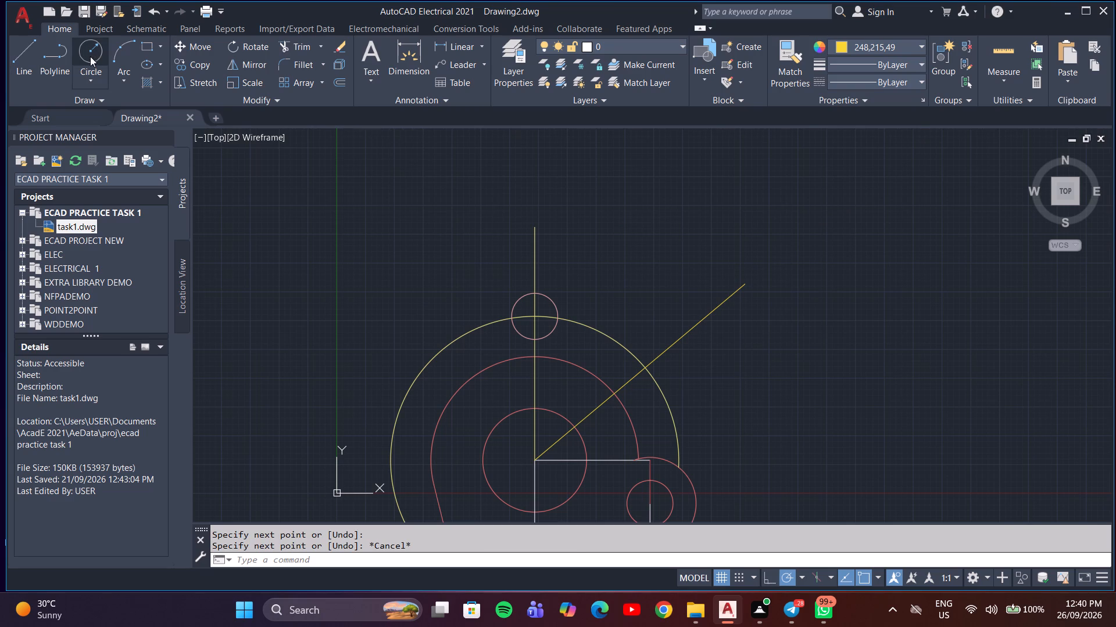
left_click(915, 44)
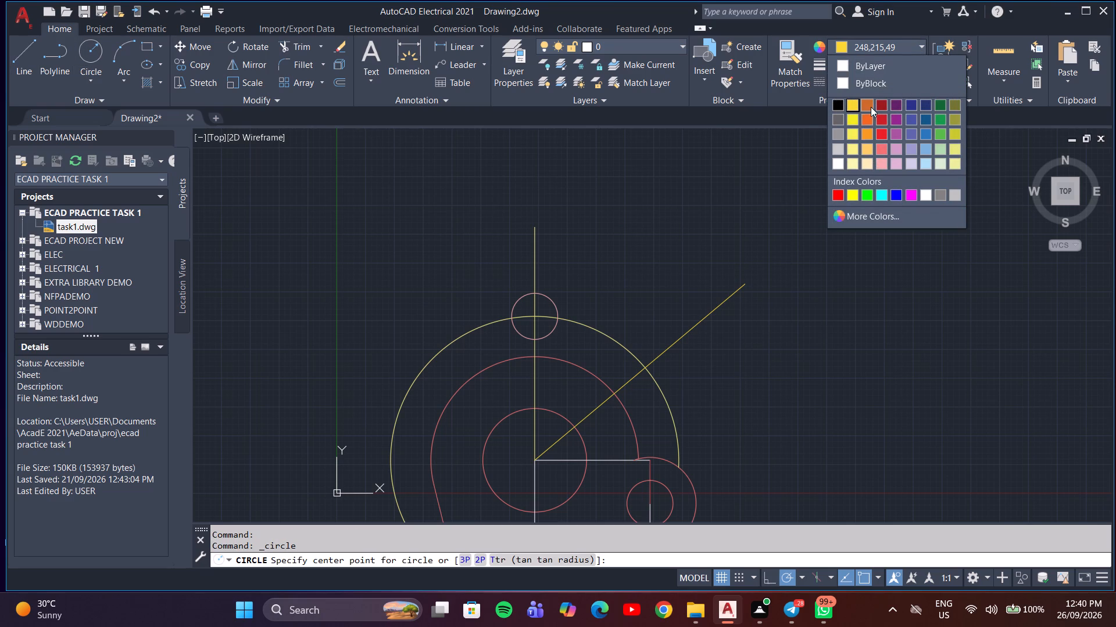
left_click(888, 162)
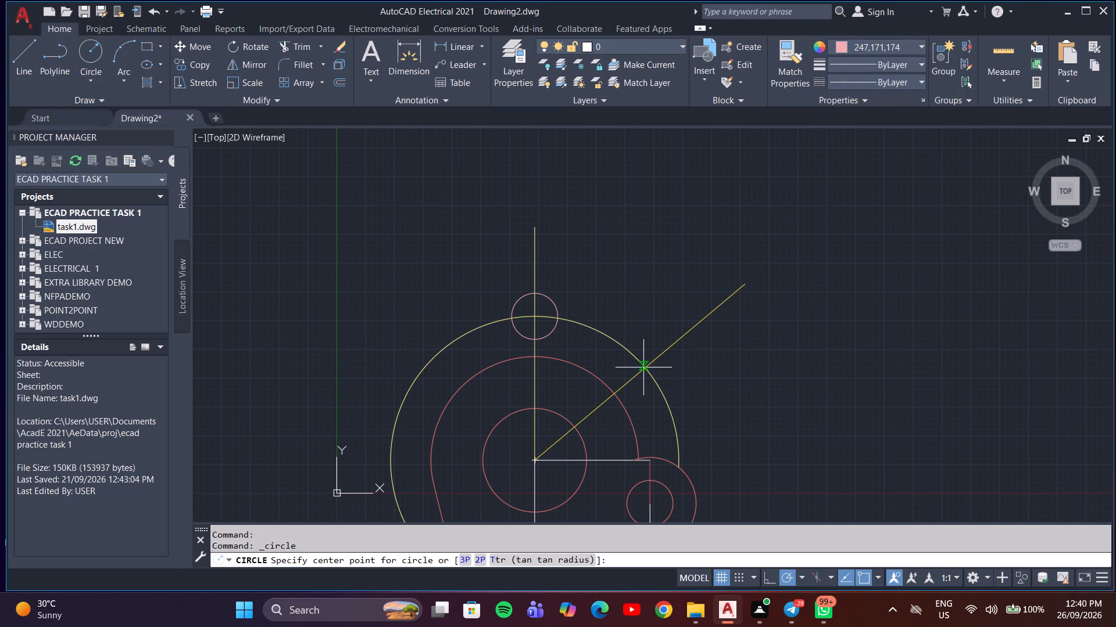
left_click(646, 367)
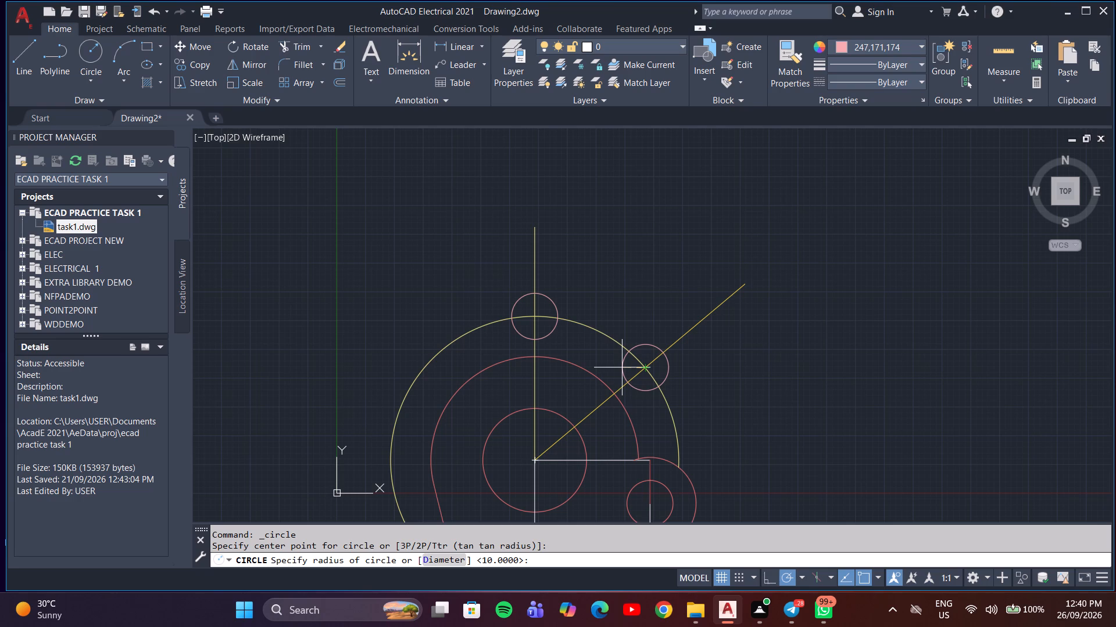
type("10")
key("Return")
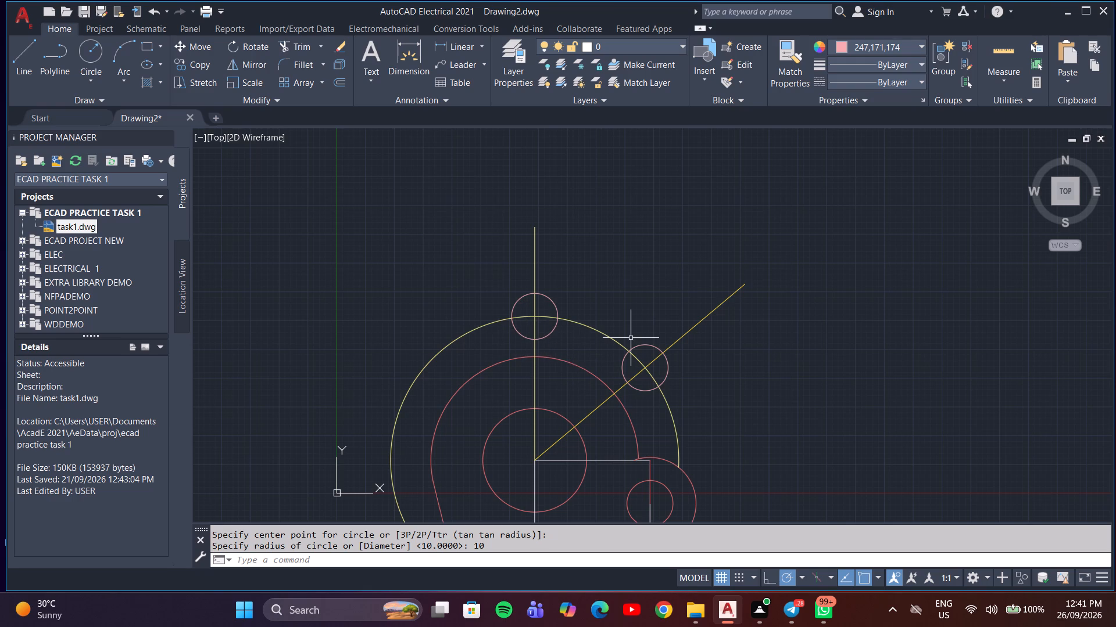
Offset the figure's large red arc outward through the top small circle's lowest point, and that copy through the same circle's highest point.
type("offset")
key("Return")
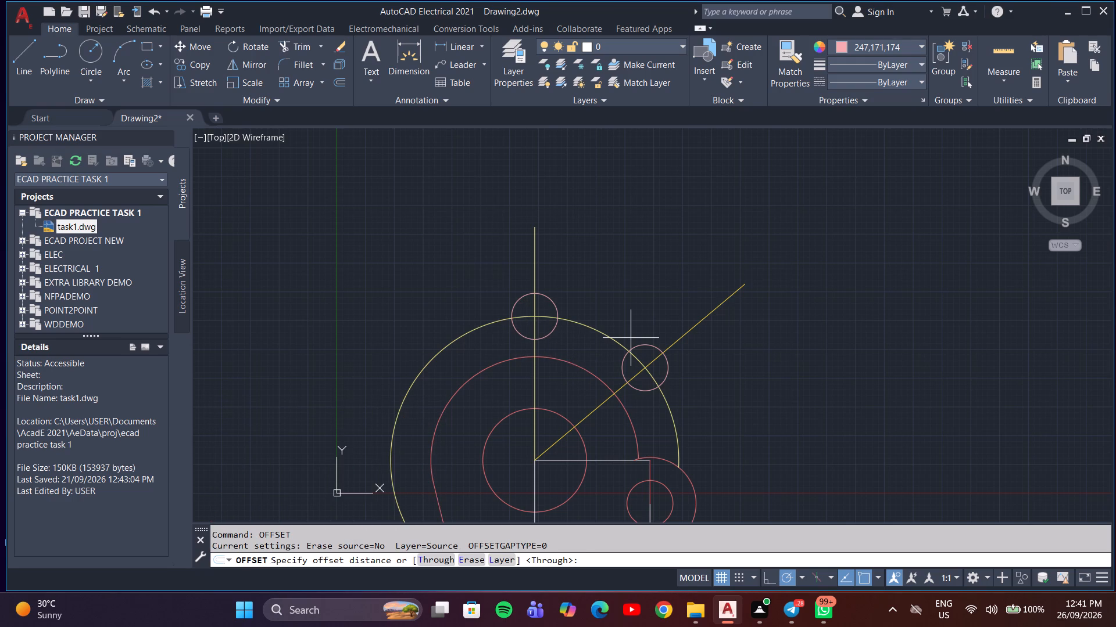
left_click(438, 561)
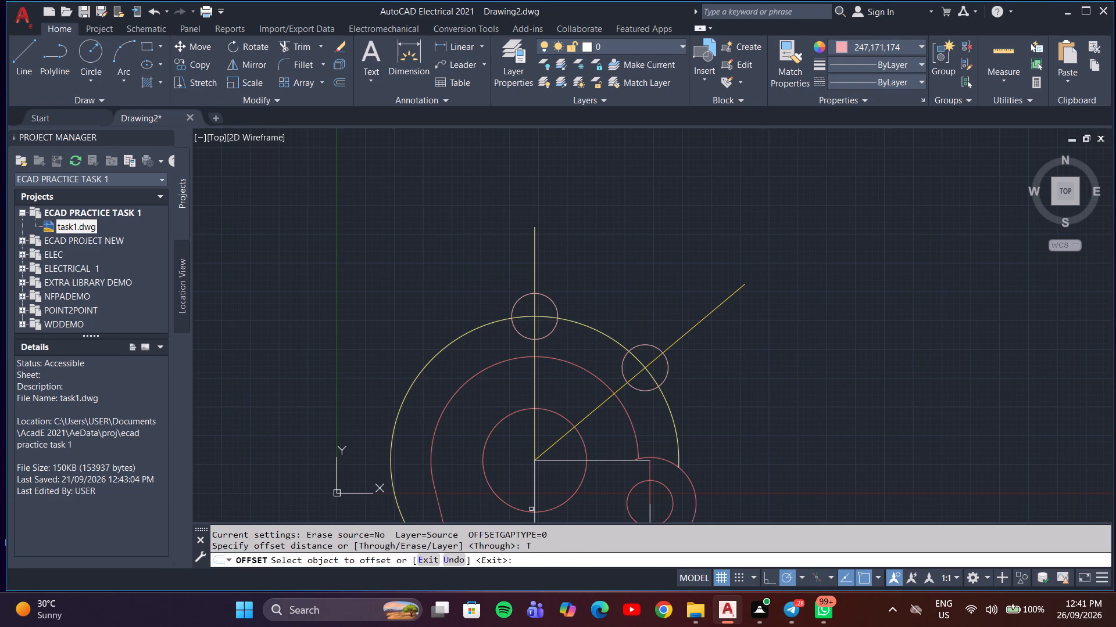
left_click(557, 360)
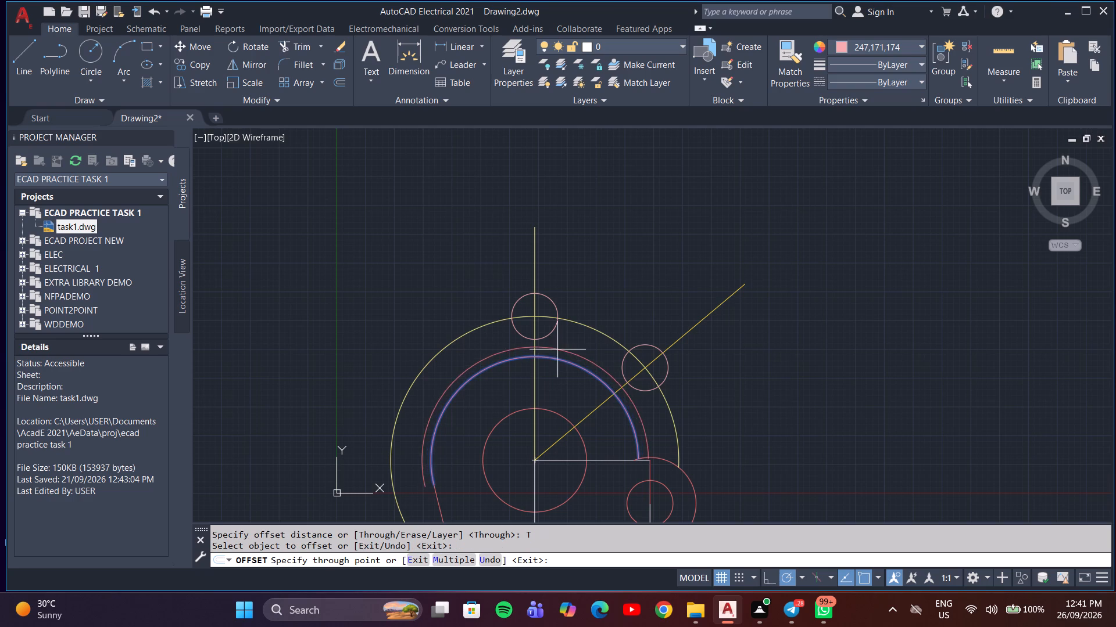
left_click(535, 338)
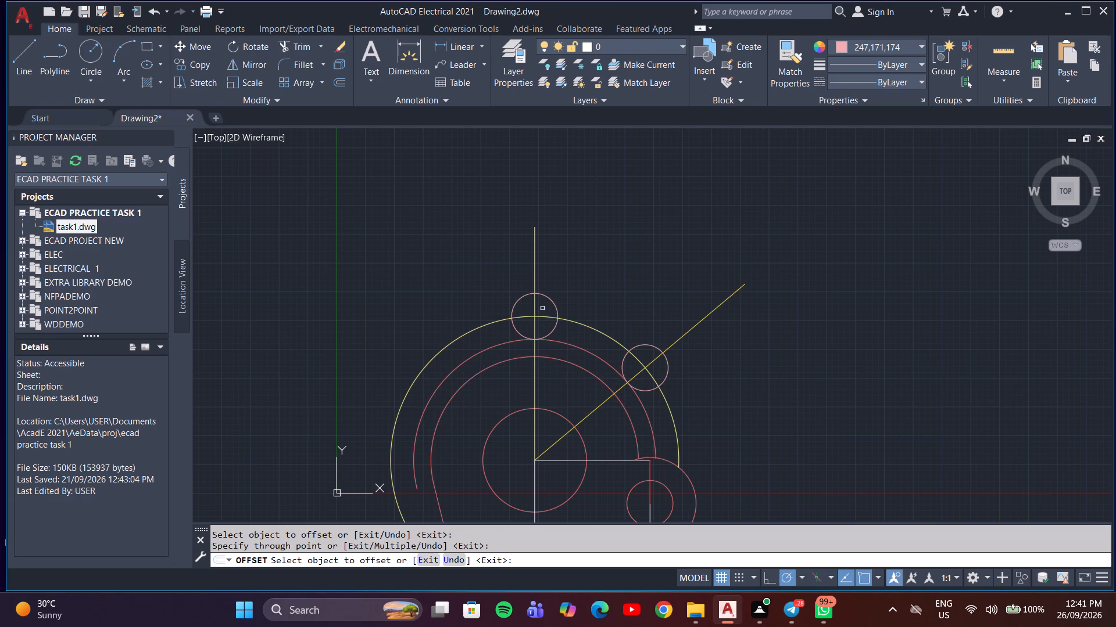
left_click(568, 343)
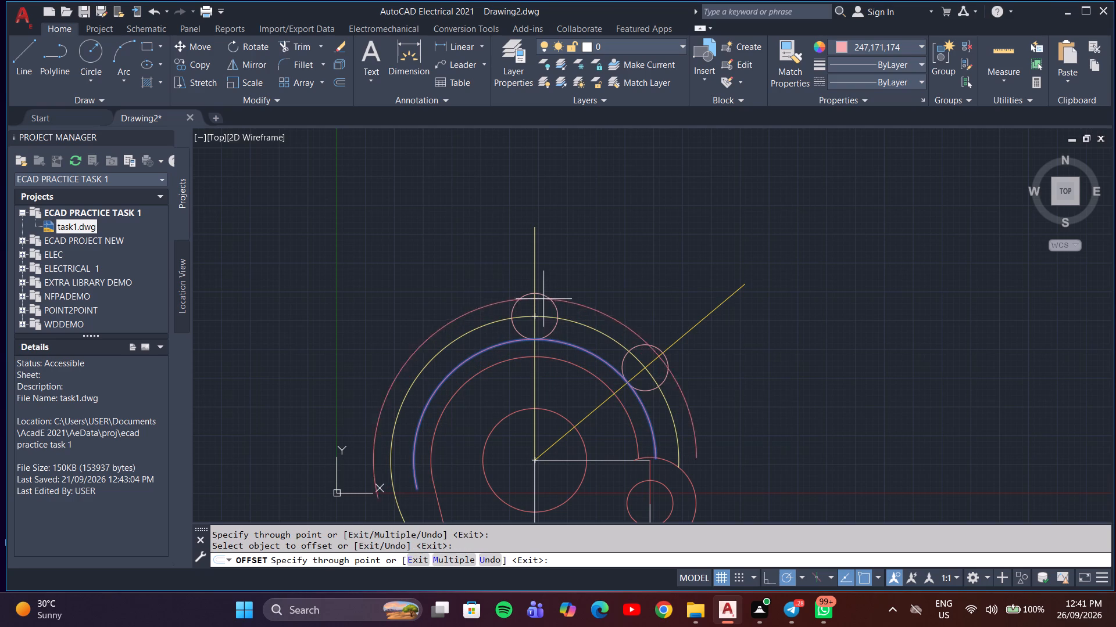
left_click(533, 292)
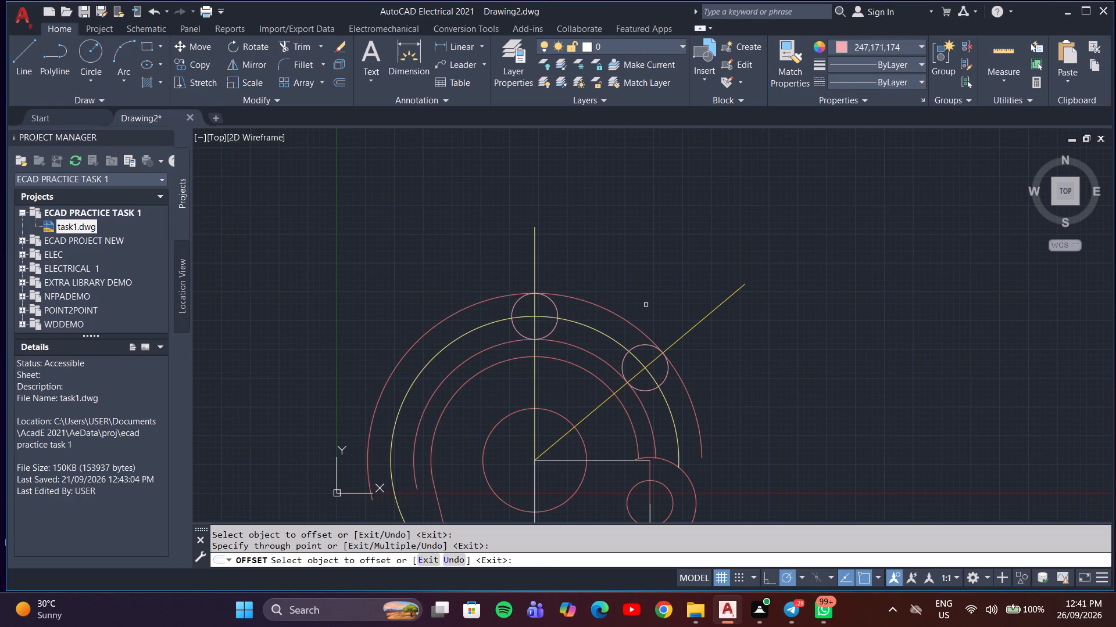
key("Escape")
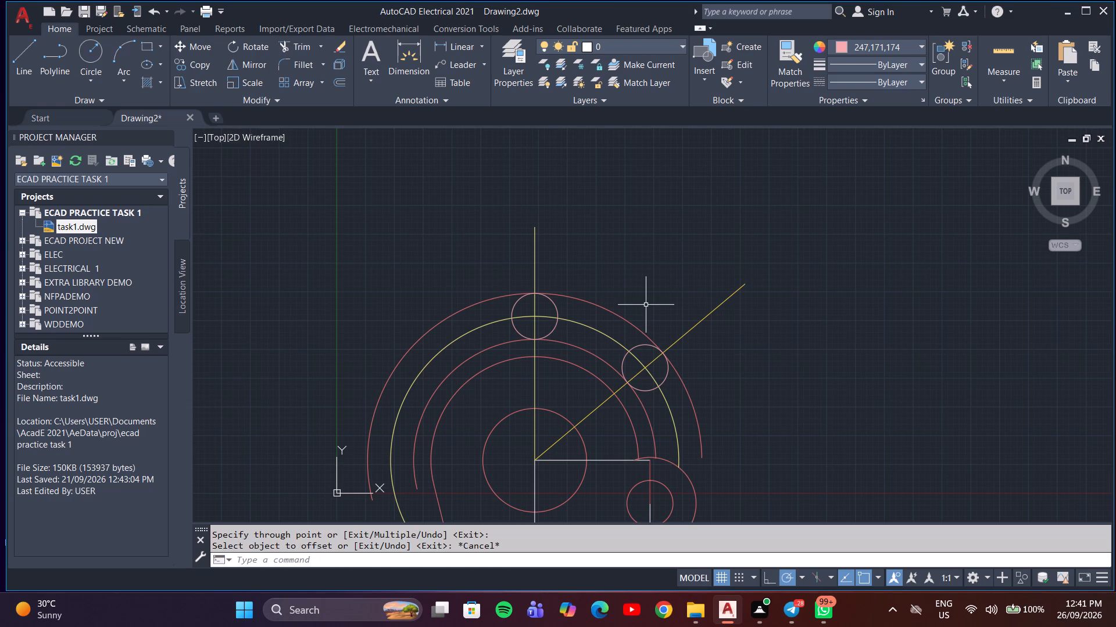
left_click(476, 358)
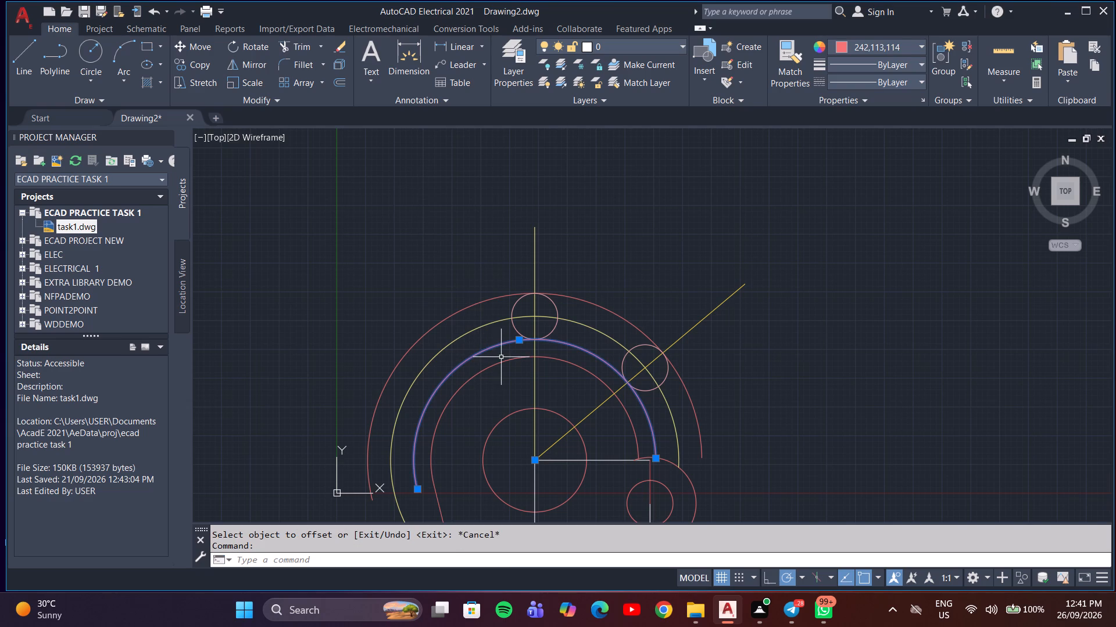
key("Escape")
Trim both offset arcs back to the slot, removing their parts left of the top small circle and beyond the 40° small circle.
type("tr")
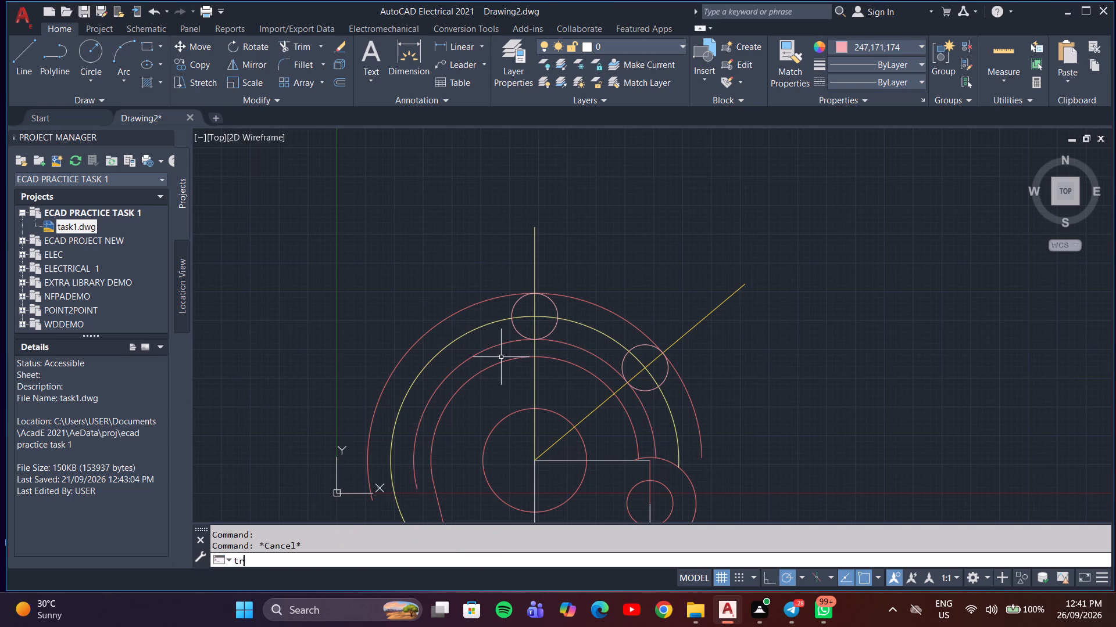
key("Return")
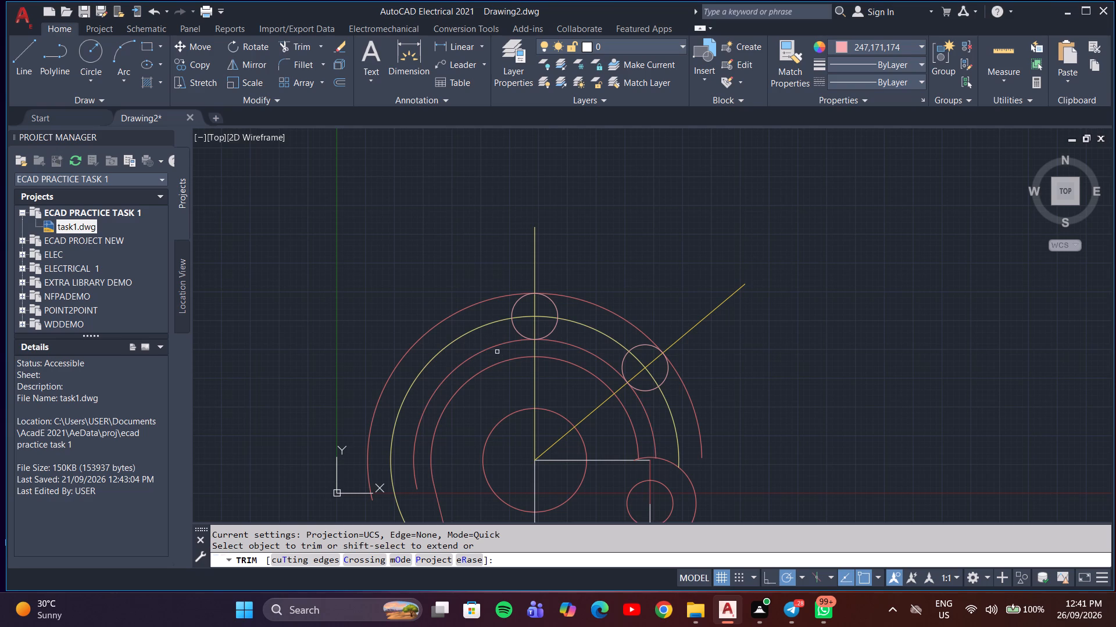
left_click(489, 346)
left_click(450, 315)
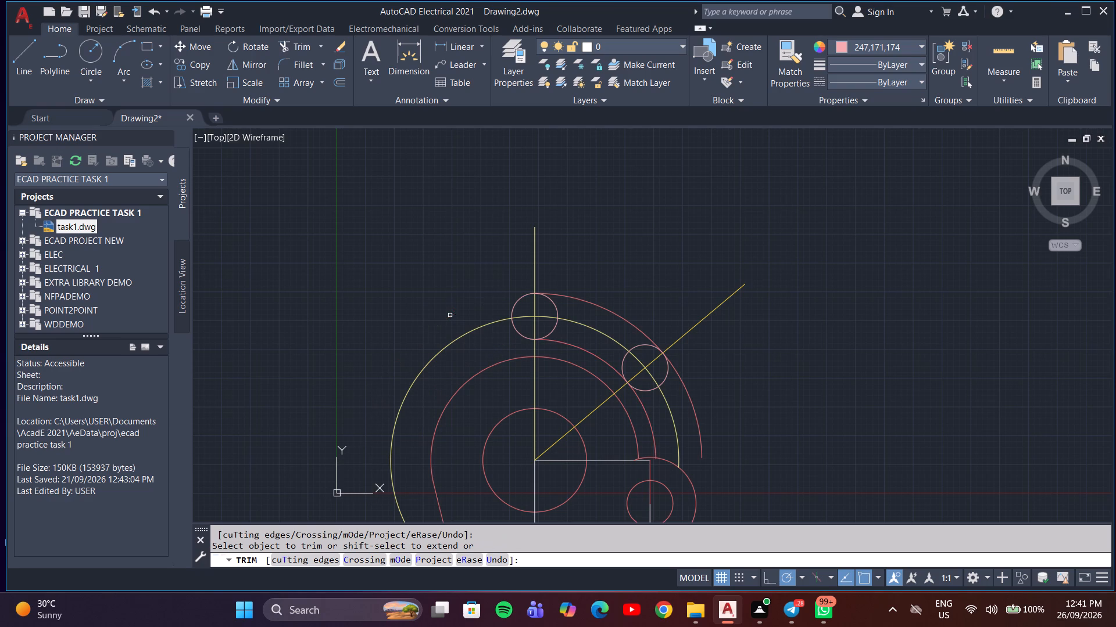
left_click(685, 381)
left_click(654, 429)
Trim away the yellow arc inside the slot and the inner halves of both small circles, leaving a rounded slot outline.
left_click(610, 338)
left_click(549, 318)
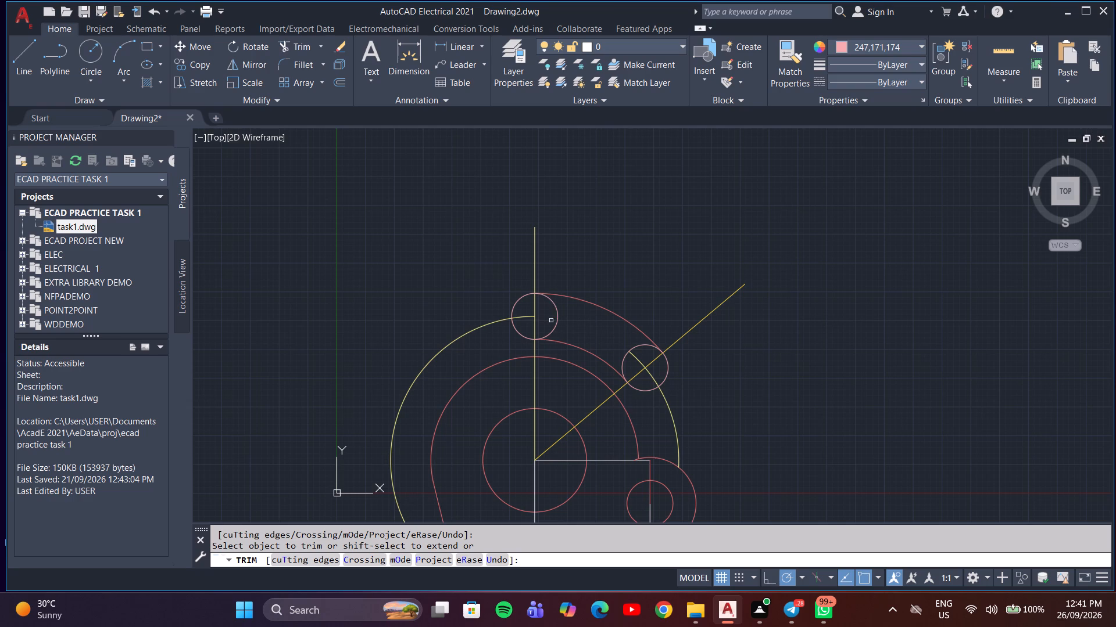
left_click(555, 320)
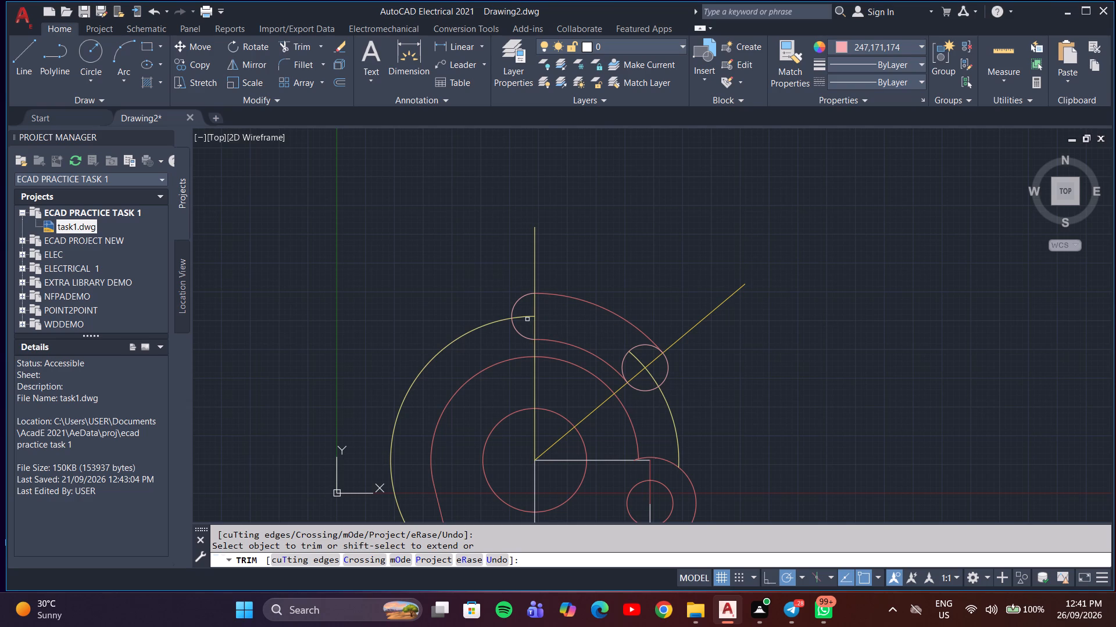
left_click(528, 316)
left_click(635, 355)
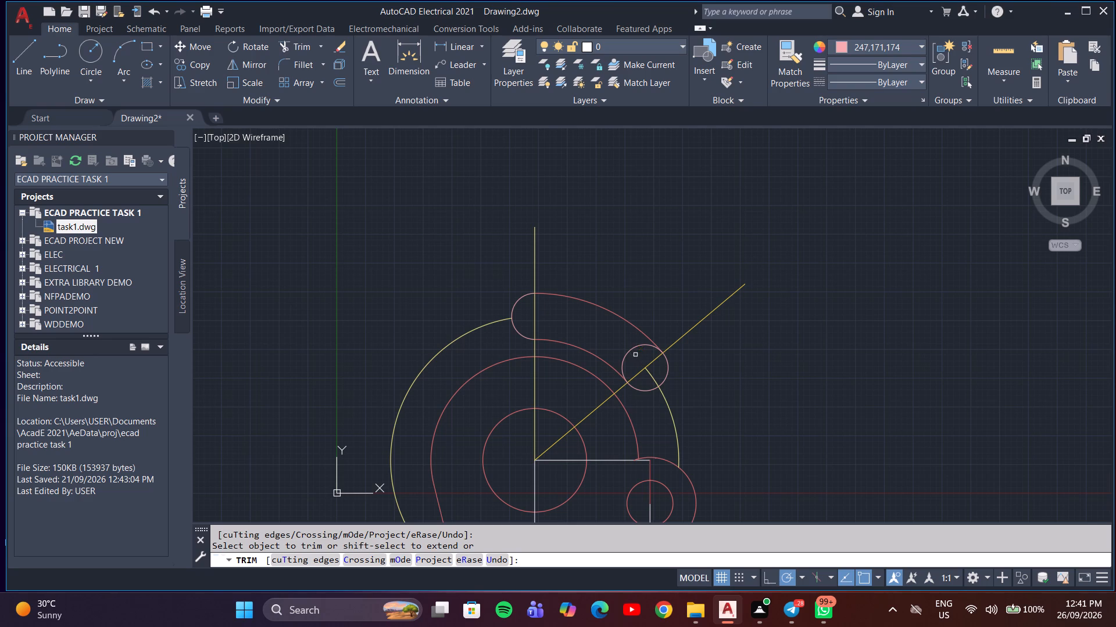
left_click(628, 350)
left_click(651, 377)
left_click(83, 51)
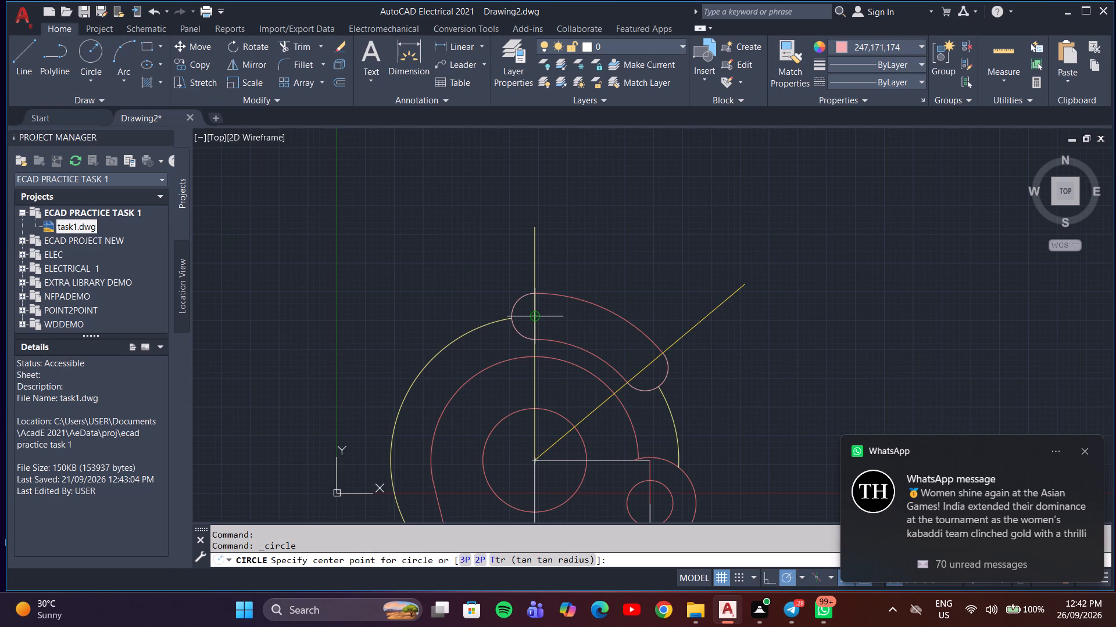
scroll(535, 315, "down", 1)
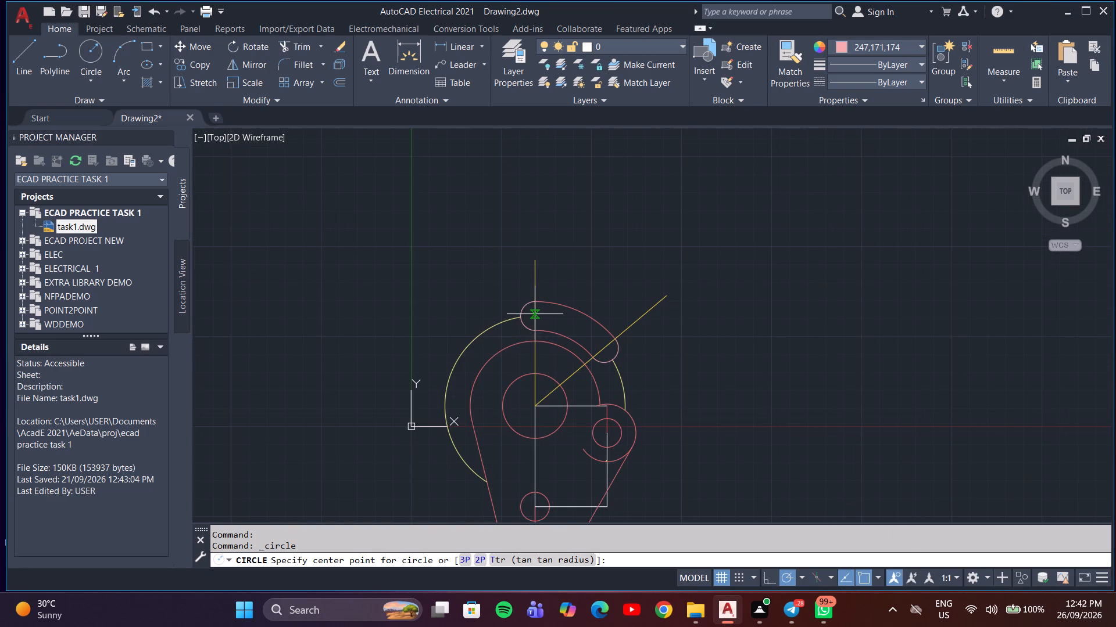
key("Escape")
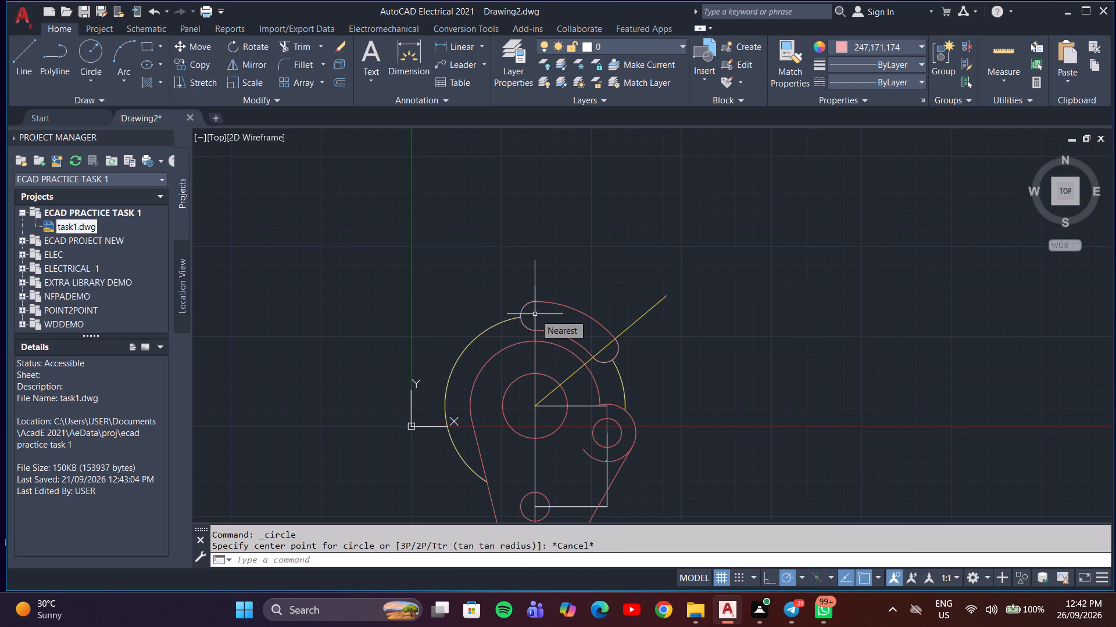
Set the drawing units to length precision 0 and the insertion scale to Millimeters.
type("un")
key("Return")
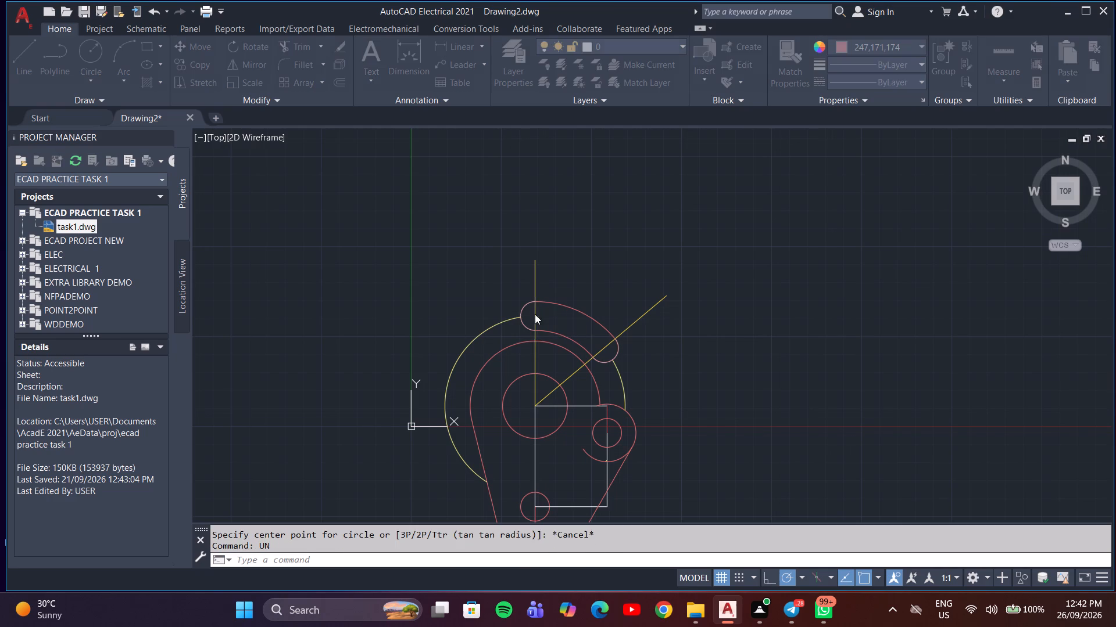
left_click(515, 234)
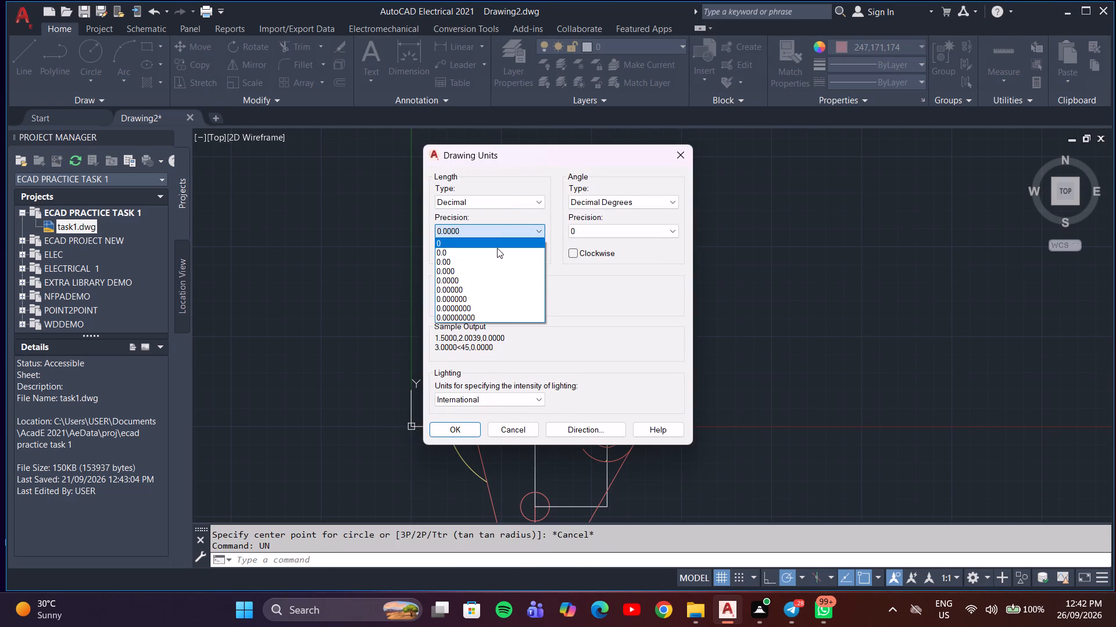
left_click(503, 245)
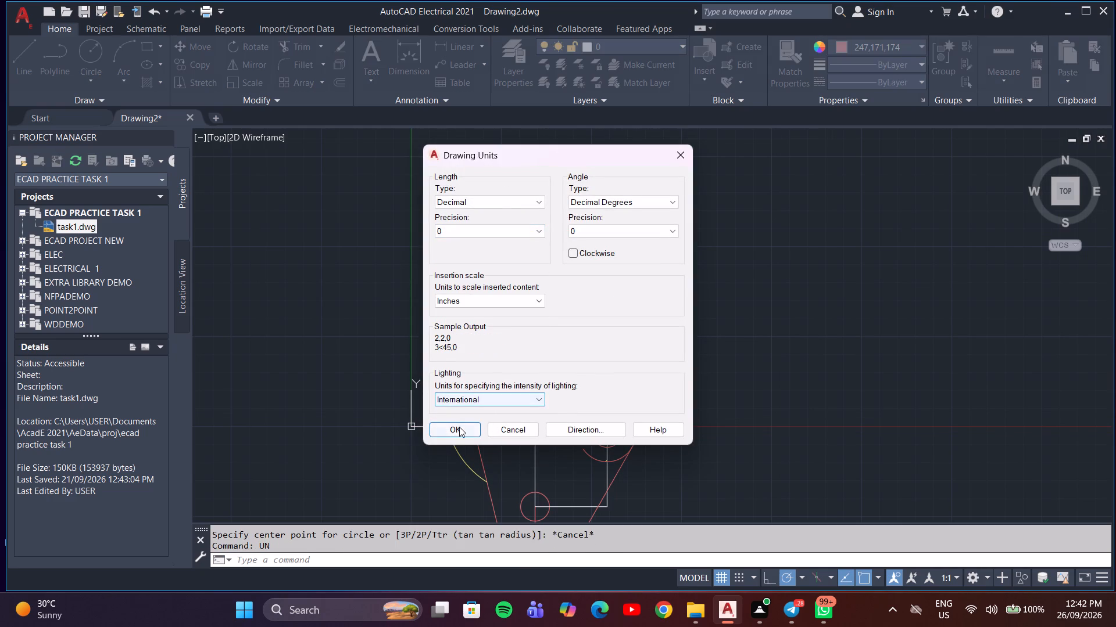
left_click(528, 302)
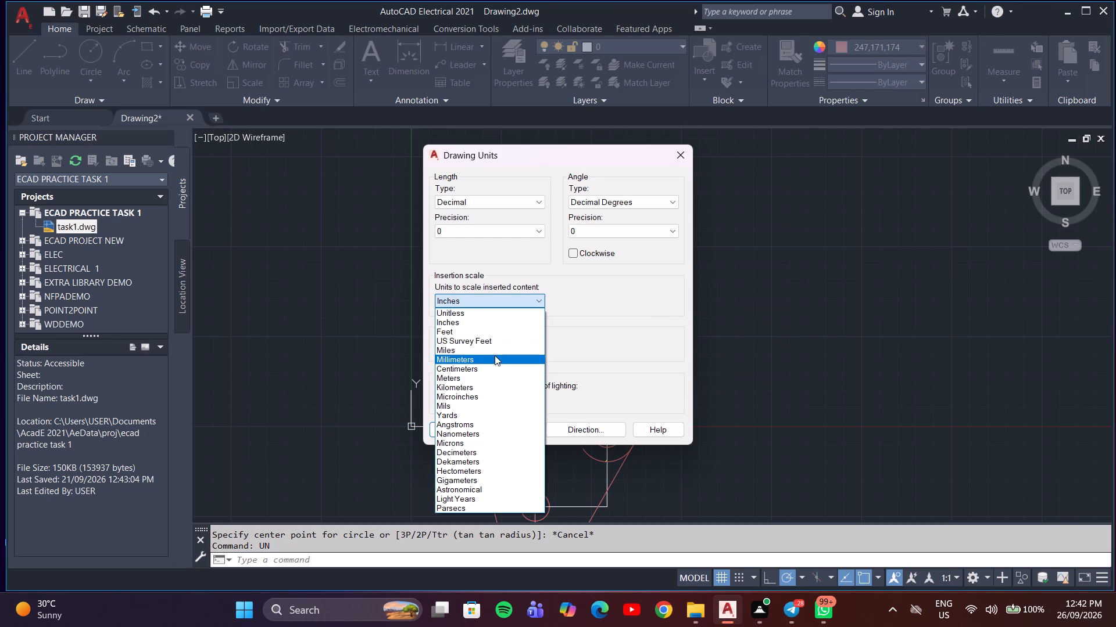
left_click(495, 355)
left_click(466, 428)
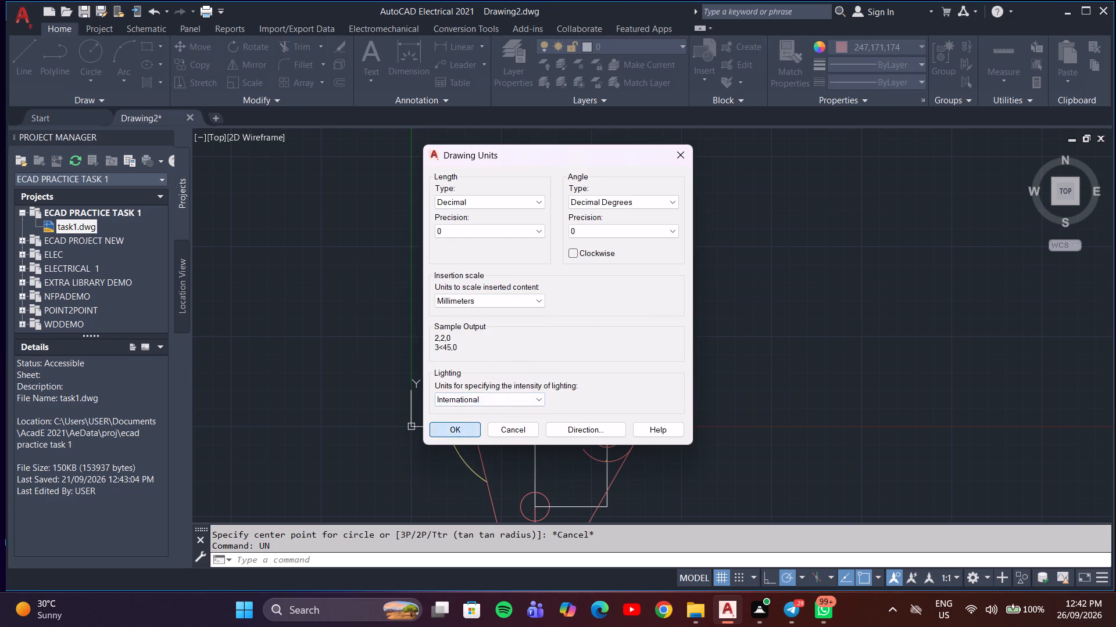
Modify the Standard dimension style, setting the linear dimension precision to 0.
key("d")
key("Return")
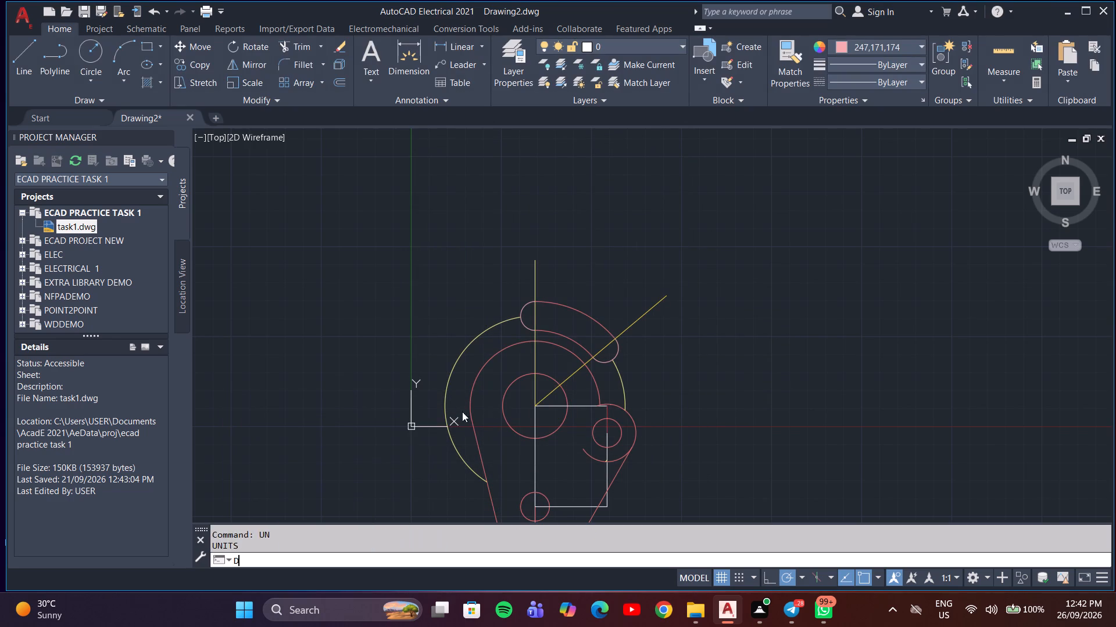
left_click(733, 266)
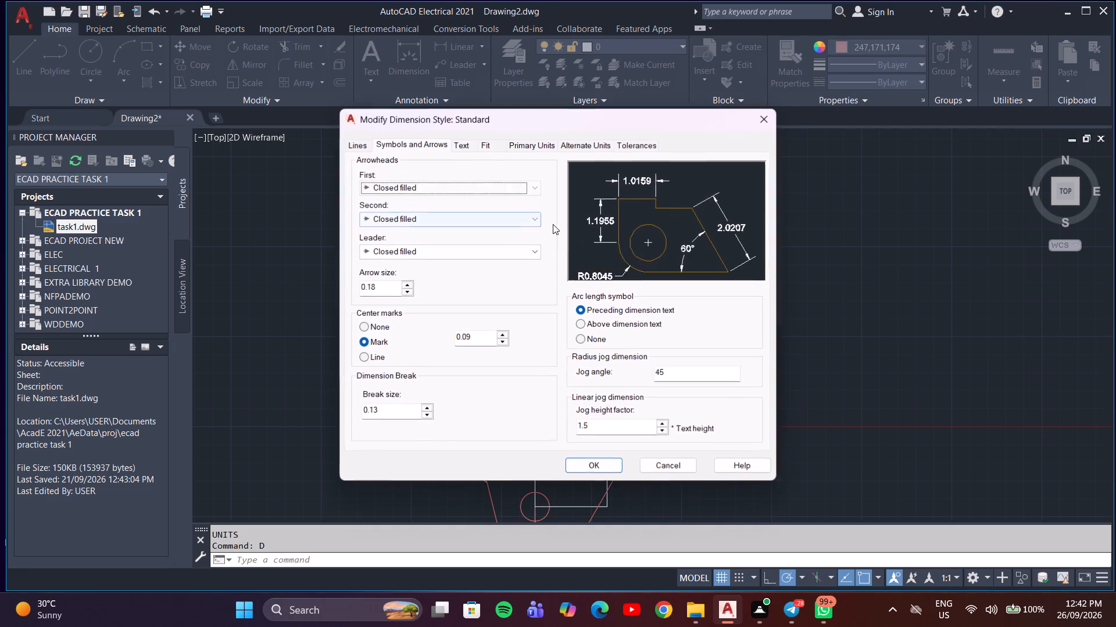
left_click(526, 151)
left_click(521, 193)
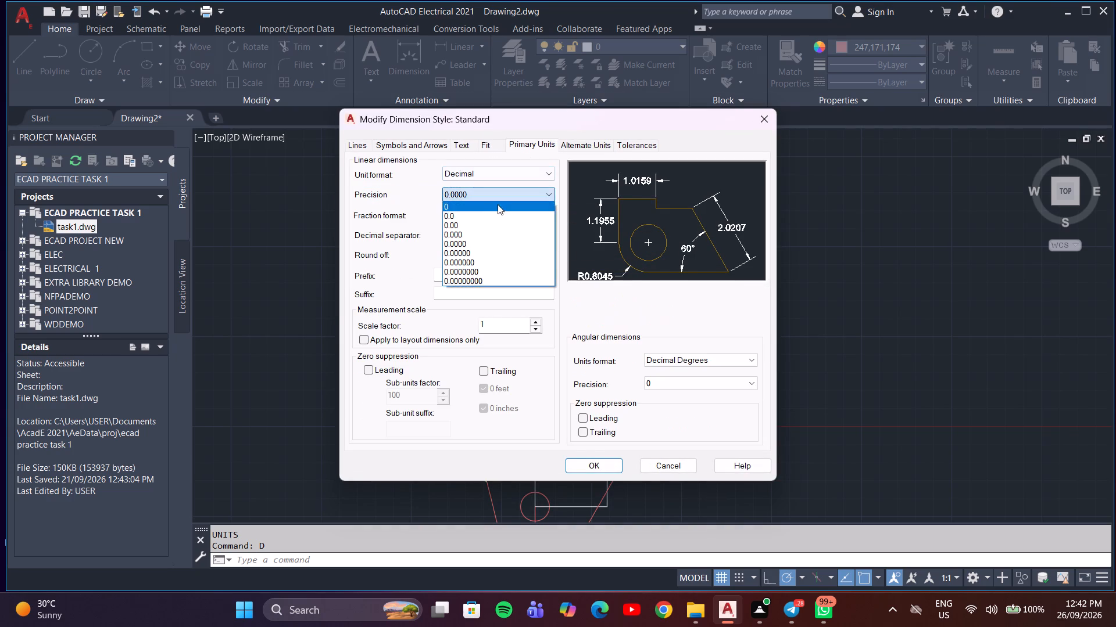
left_click(493, 207)
Increase the Standard dimension style's text height and arrow size, and make the style current.
left_click(494, 143)
left_click(468, 145)
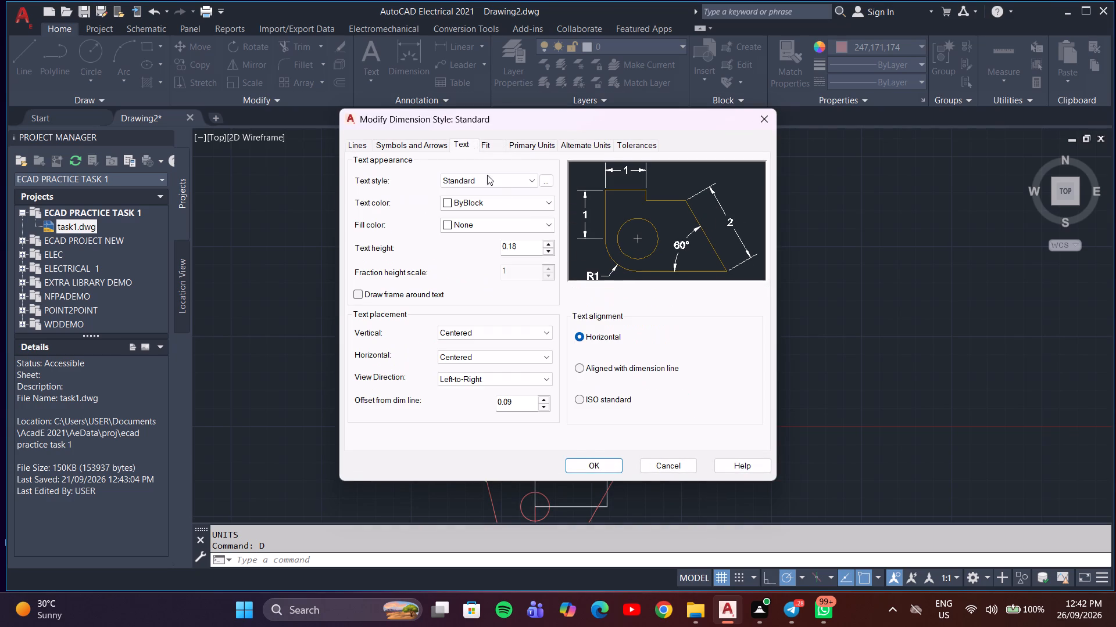
left_click(549, 242)
left_click(417, 146)
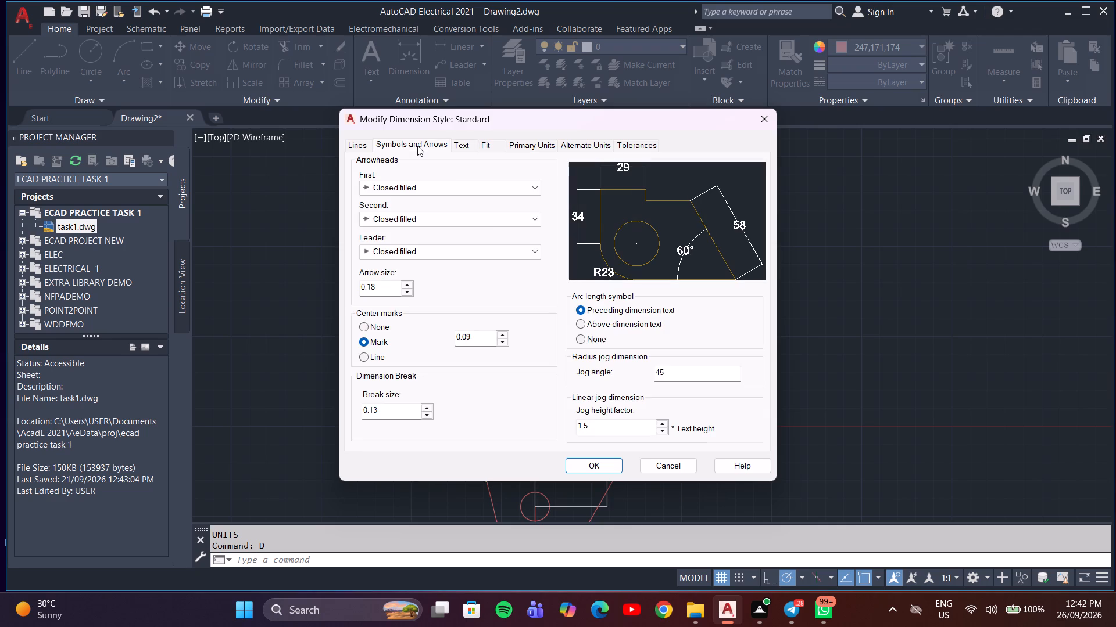
left_click(409, 283)
left_click(615, 467)
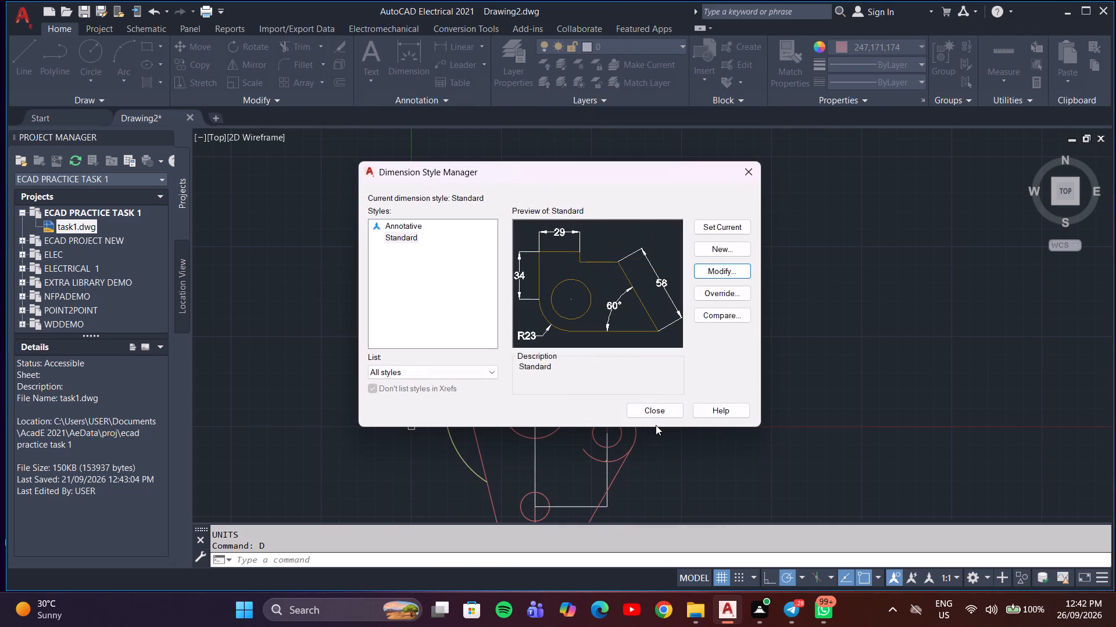
left_click(703, 233)
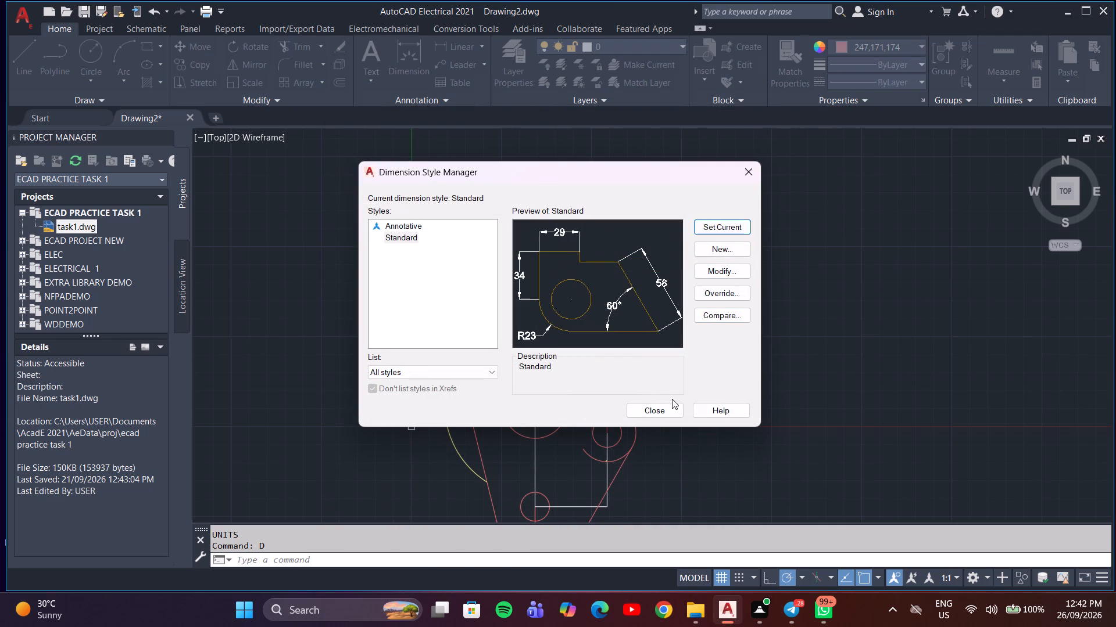
left_click(668, 406)
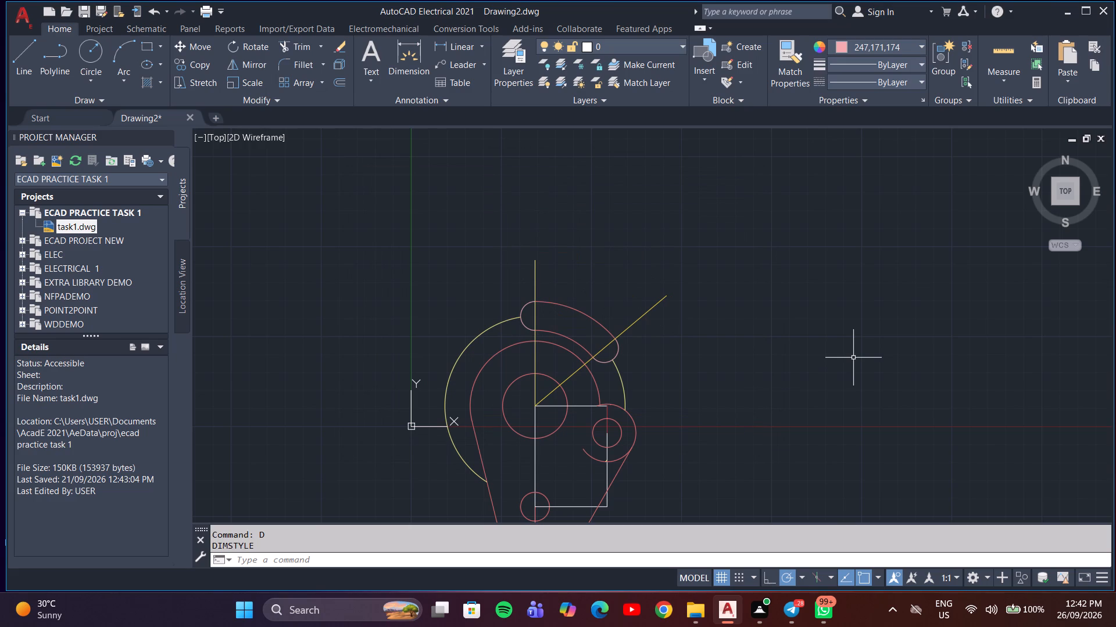
Draw a radius 17.5 circle centred on the slot's rounded end at the vertical guide line.
key("c")
key("Return")
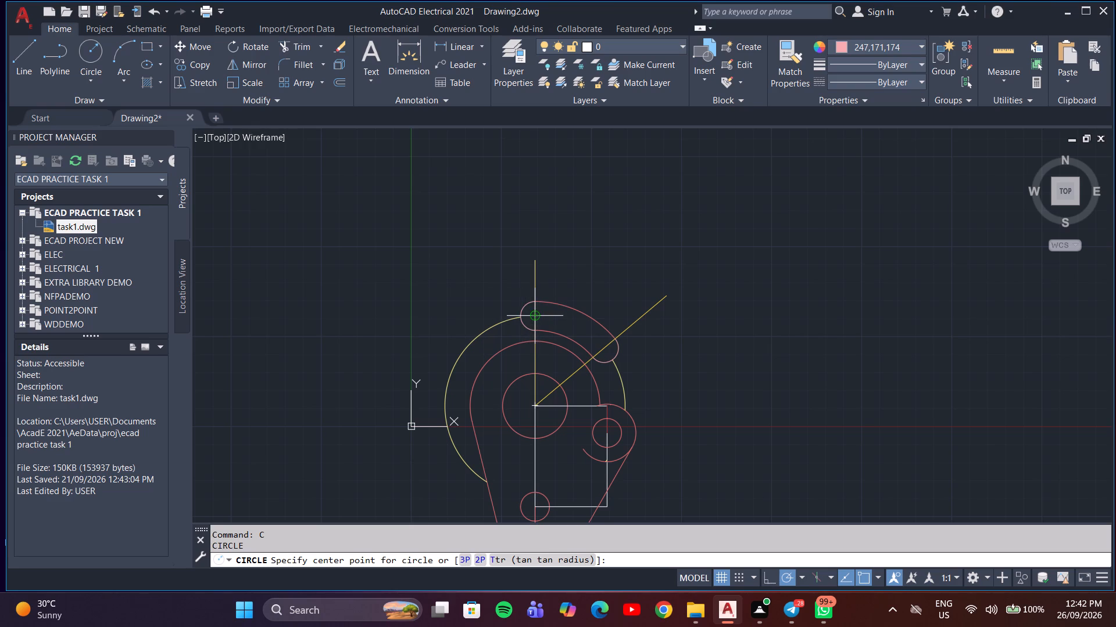
left_click(536, 316)
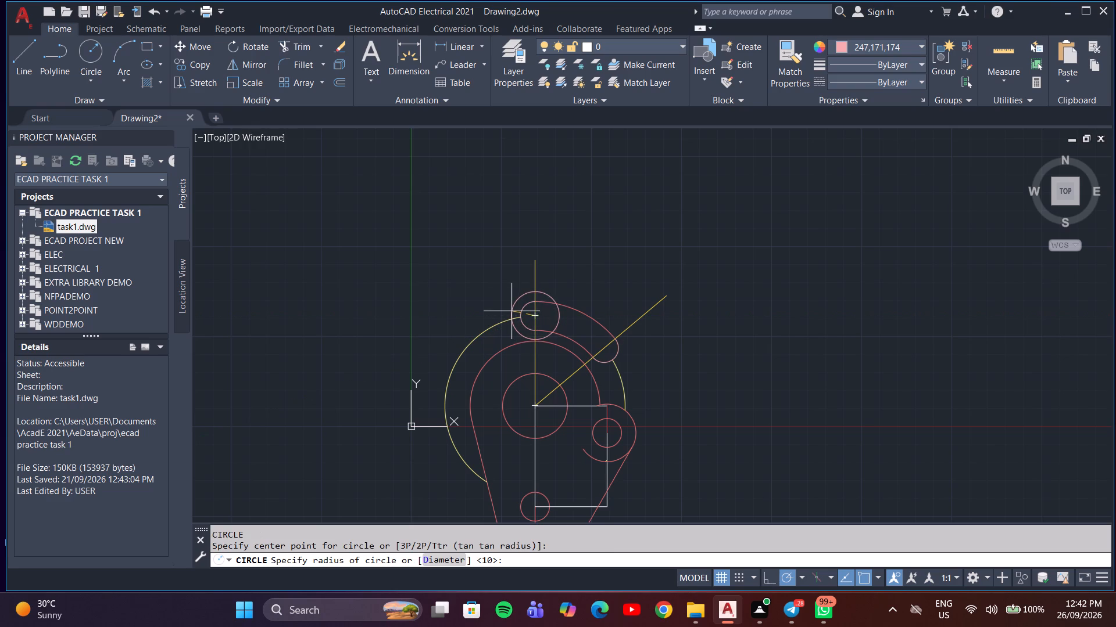
key("1")
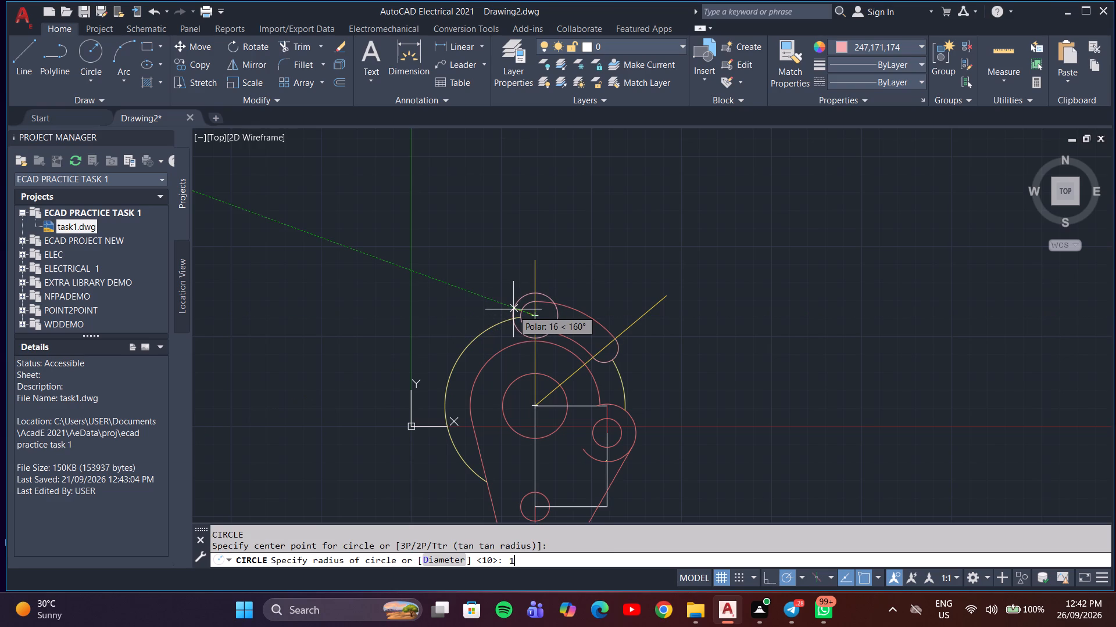
type("7.")
key("5")
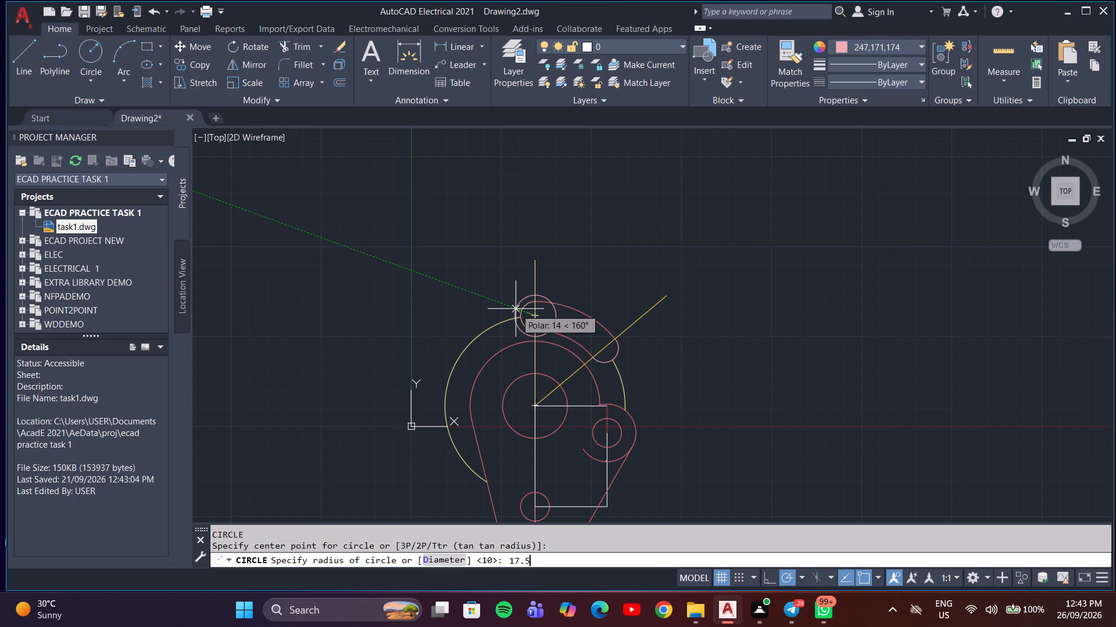
key("Return")
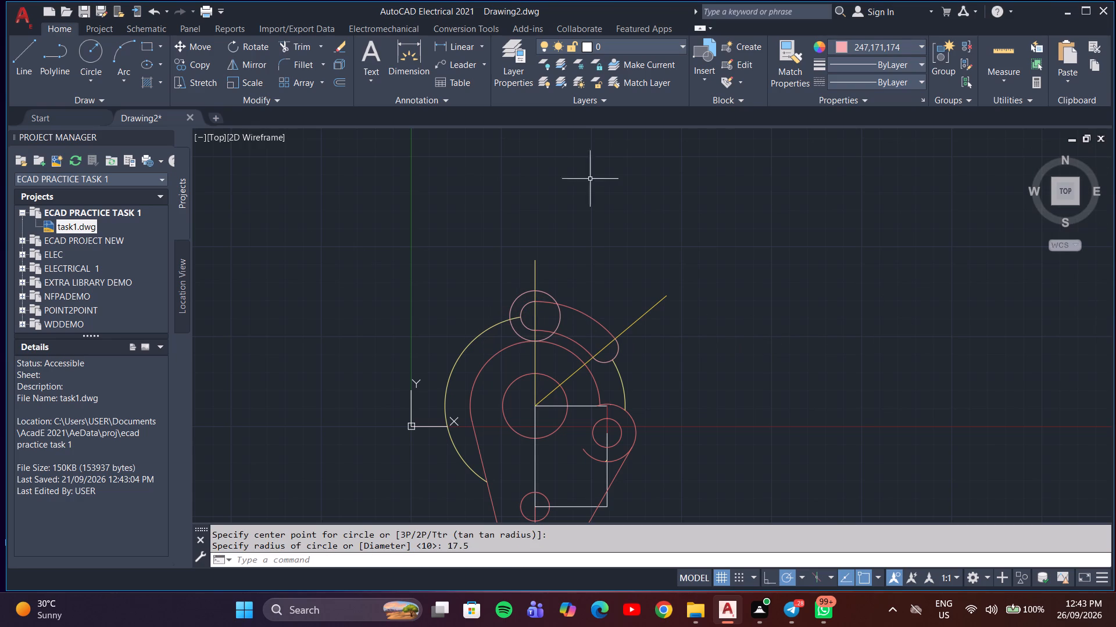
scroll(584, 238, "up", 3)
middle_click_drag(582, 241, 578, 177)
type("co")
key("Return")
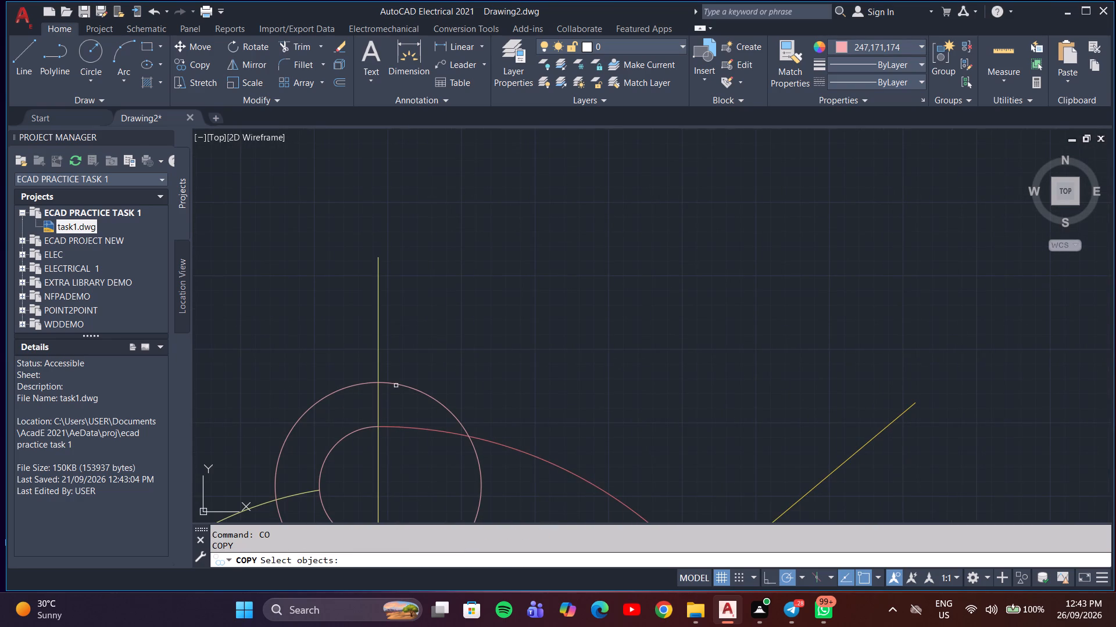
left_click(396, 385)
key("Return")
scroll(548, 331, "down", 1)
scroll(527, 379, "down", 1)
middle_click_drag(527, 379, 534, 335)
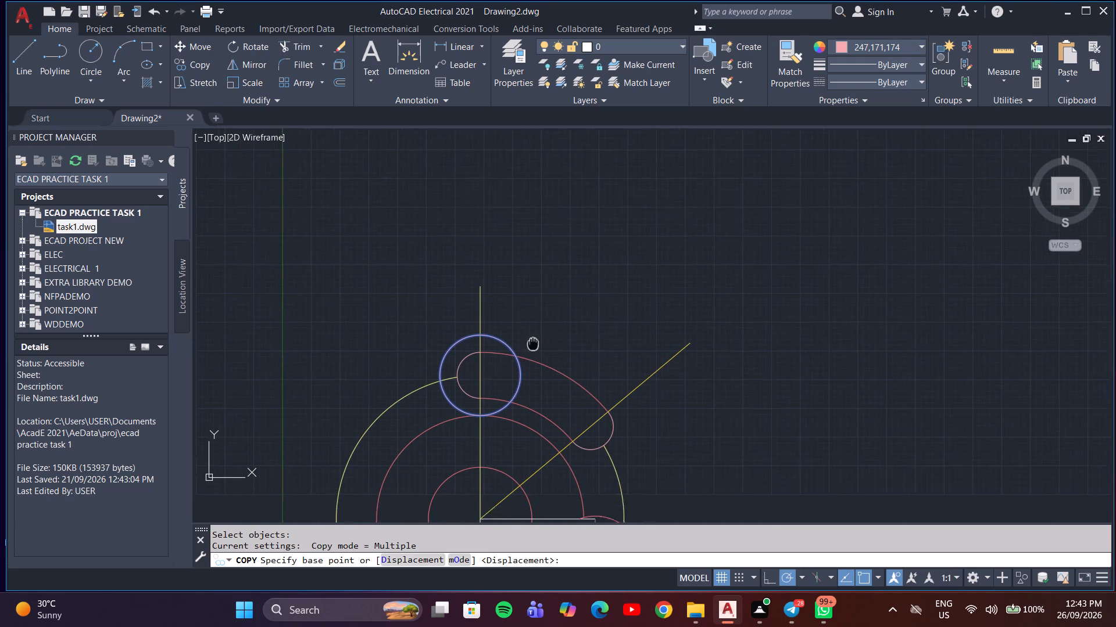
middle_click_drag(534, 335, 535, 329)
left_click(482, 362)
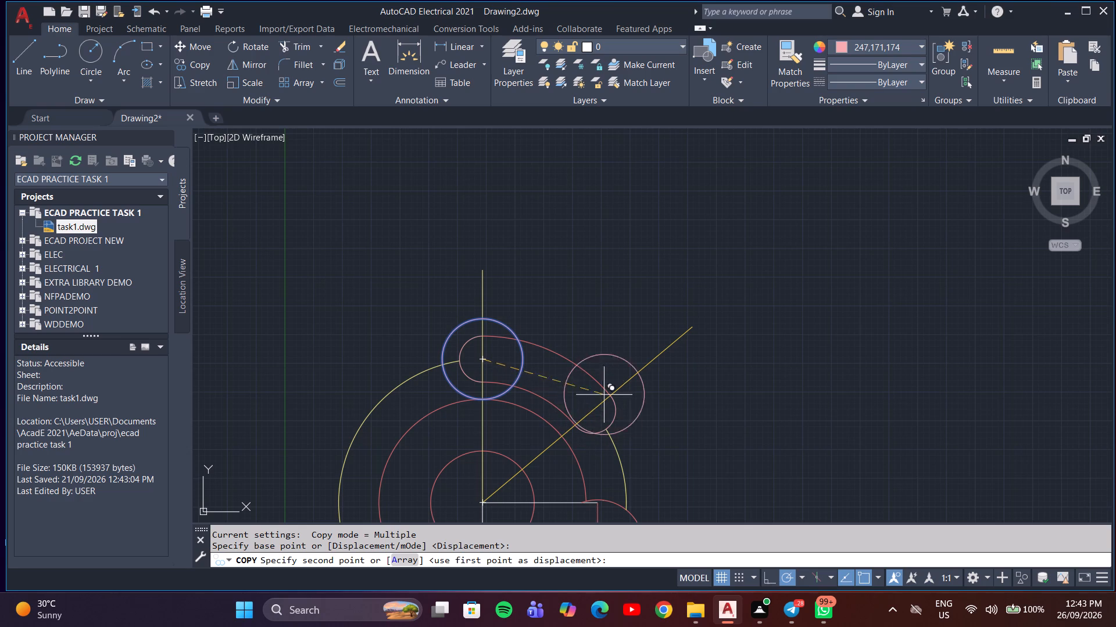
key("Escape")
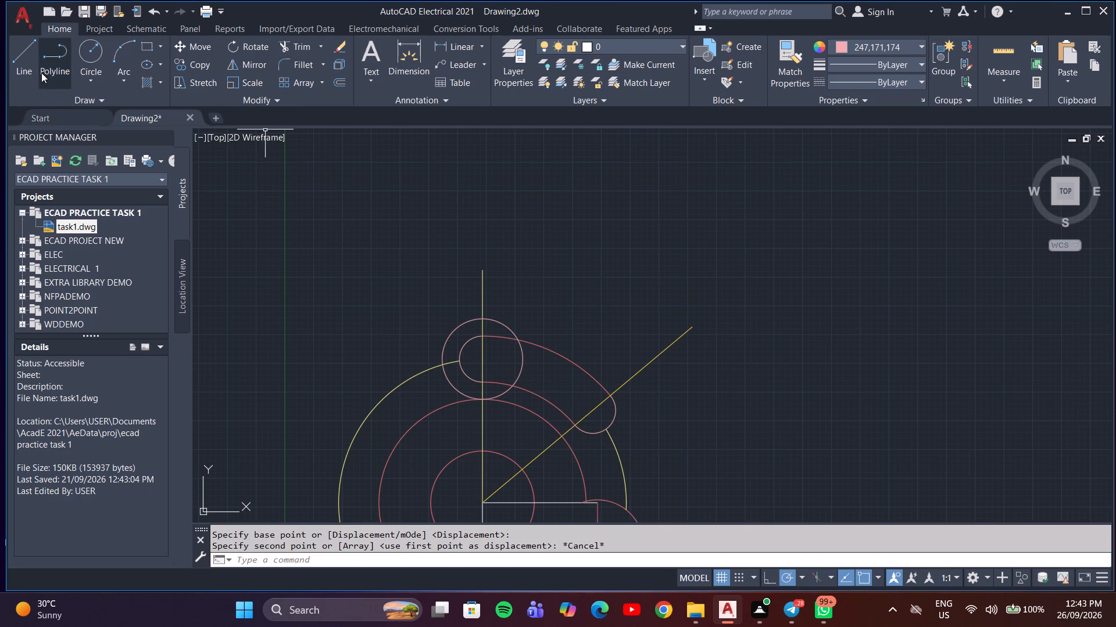
Draw a line along the 40° guide across the slot's rounded end, joining the endpoints of its inner and outer arcs.
left_click(28, 65)
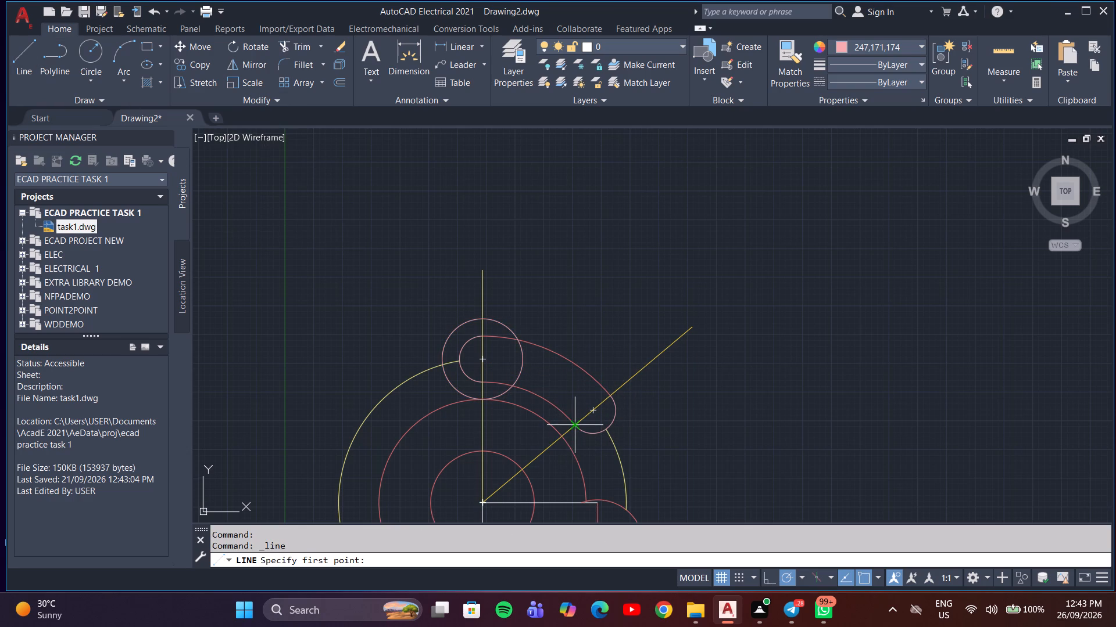
left_click(574, 426)
left_click(610, 396)
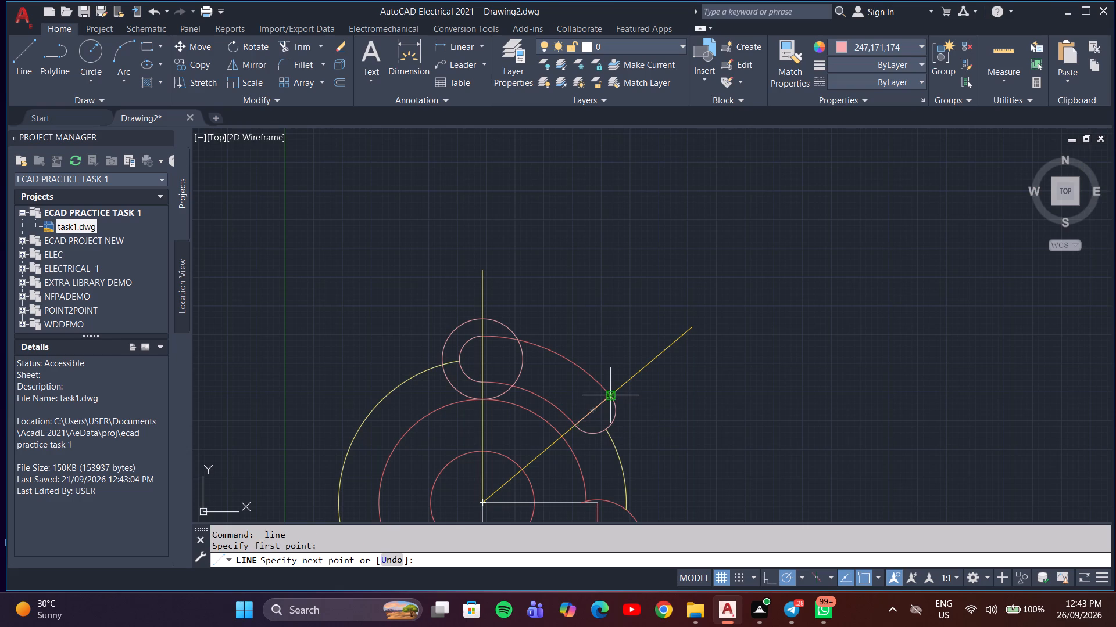
key("Escape")
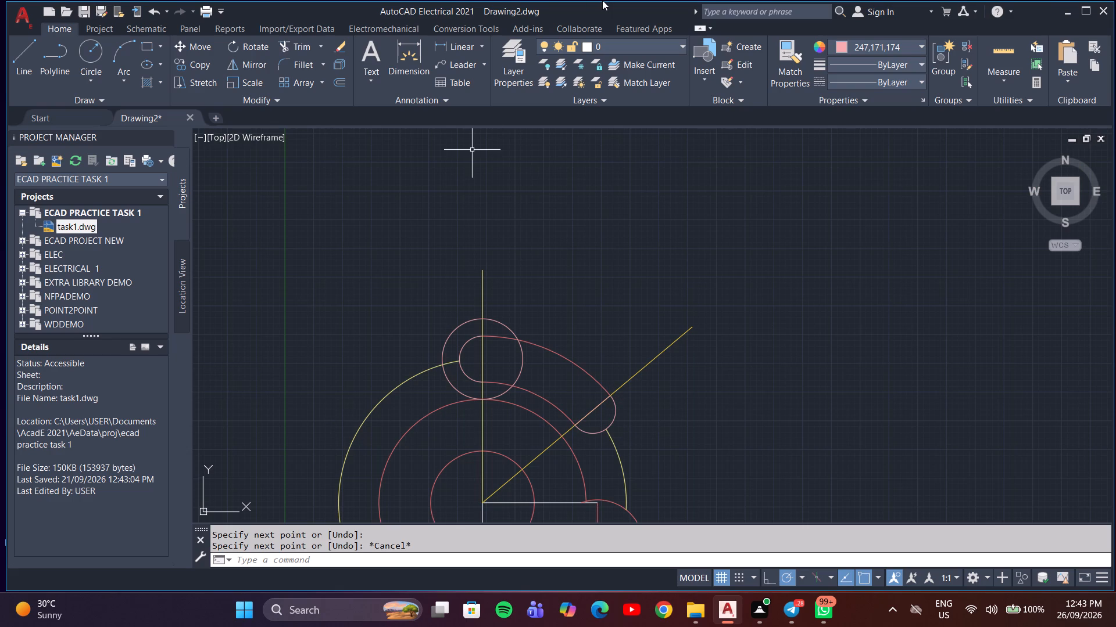
Draw a radius 17.5 circle centred on the slot's rounded end at the 40° guide line.
key("c")
key("Return")
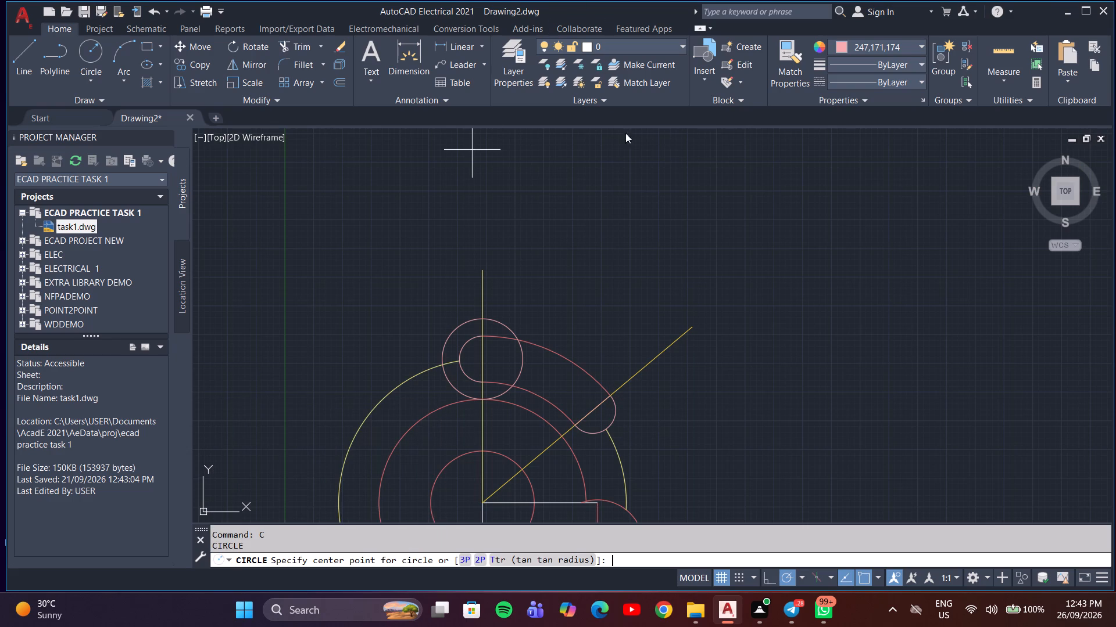
left_click(593, 410)
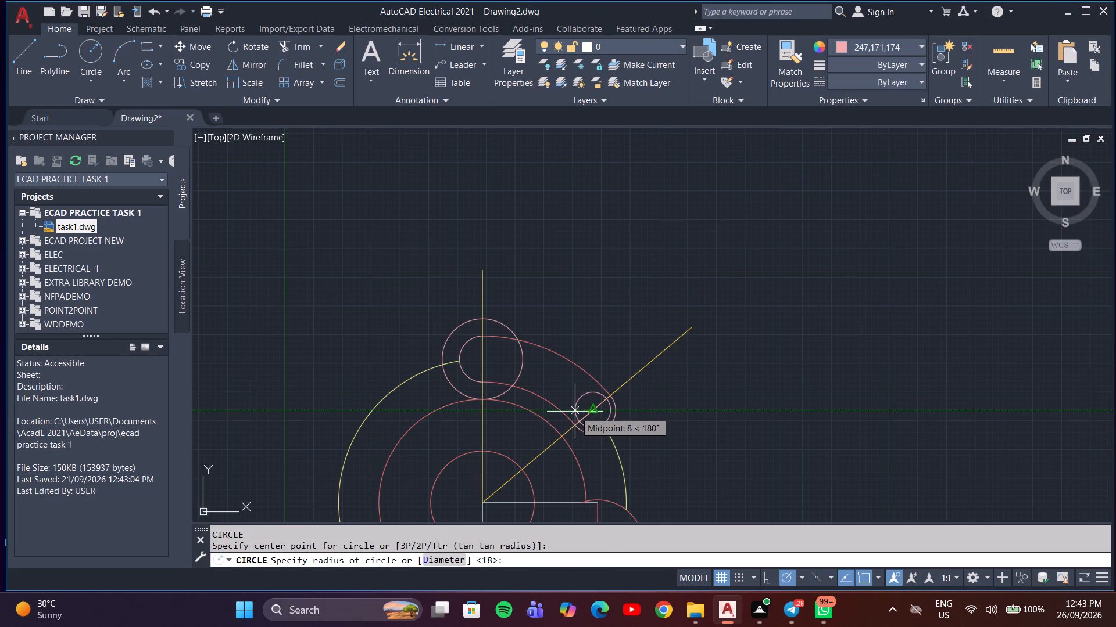
type("17.5")
key("Return")
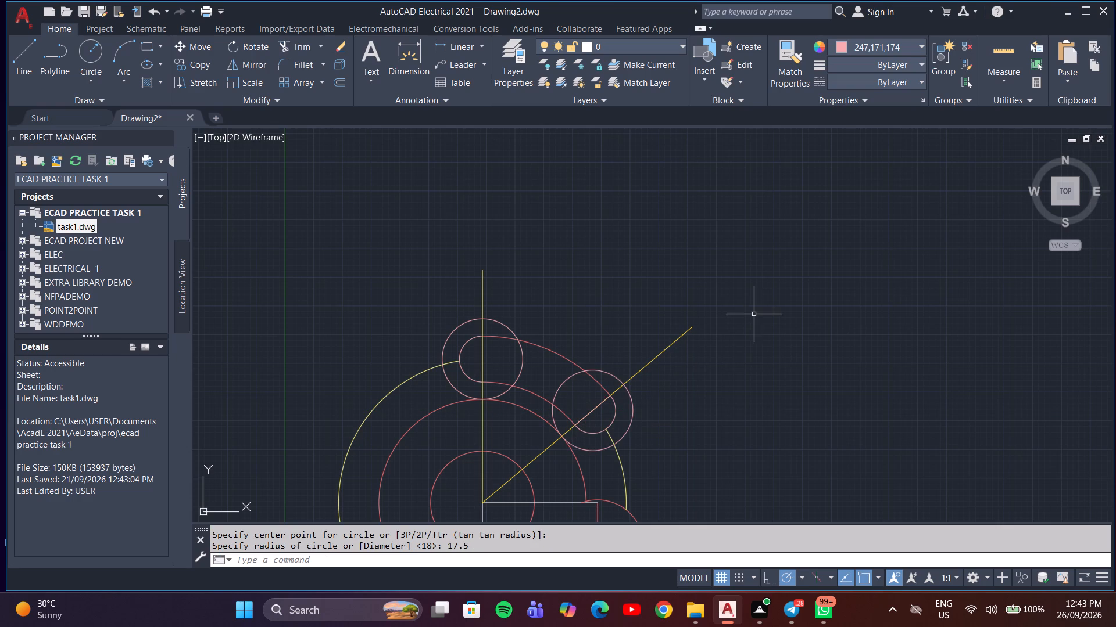
Offset the slot's outer arc outward through the top of the radius 17.5 circle on the vertical guide line.
middle_click_drag(750, 407, 743, 350)
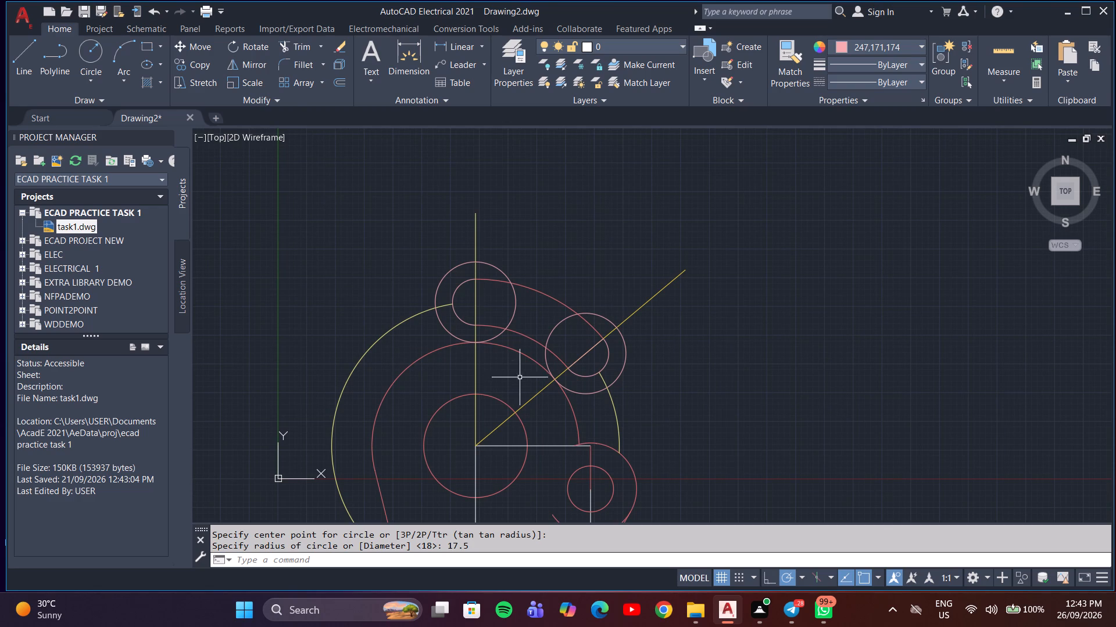
left_click(546, 294)
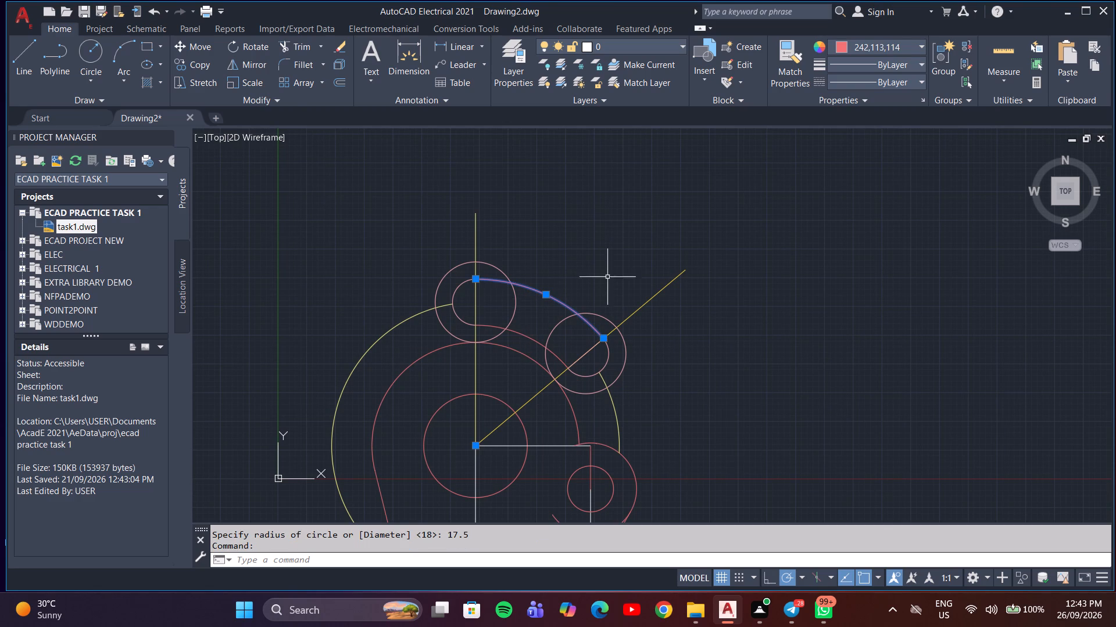
type("offset")
key("Return")
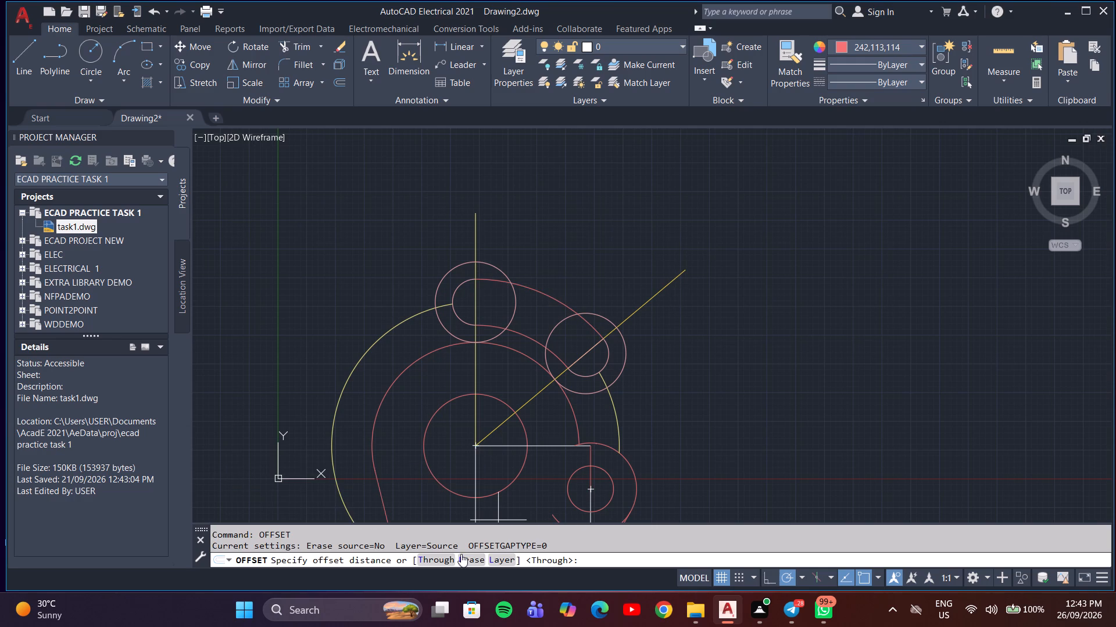
left_click(449, 555)
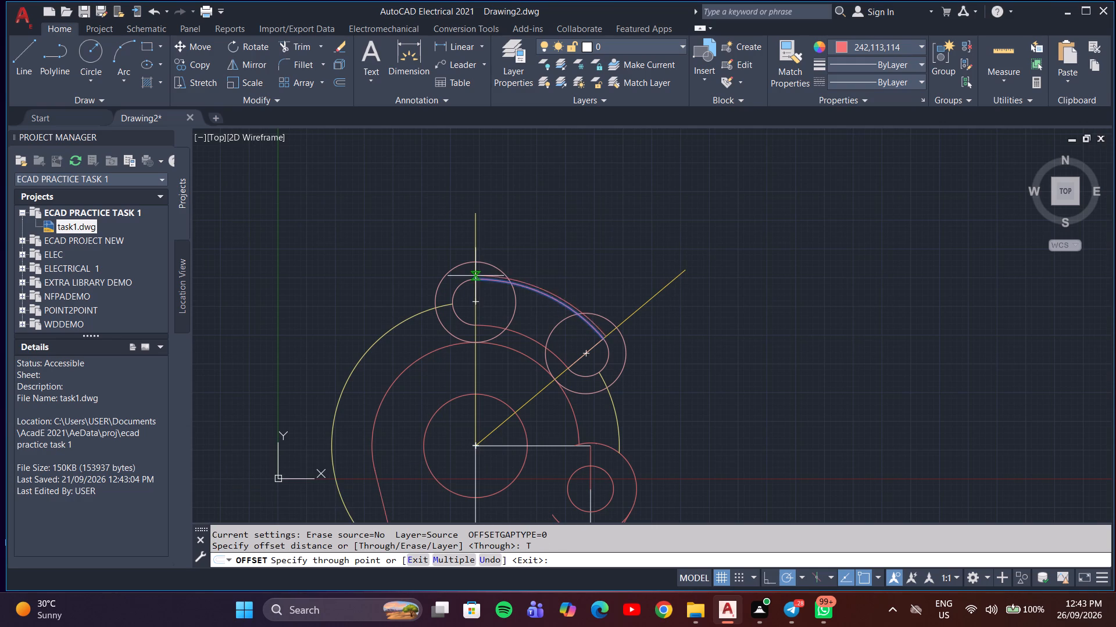
left_click(473, 261)
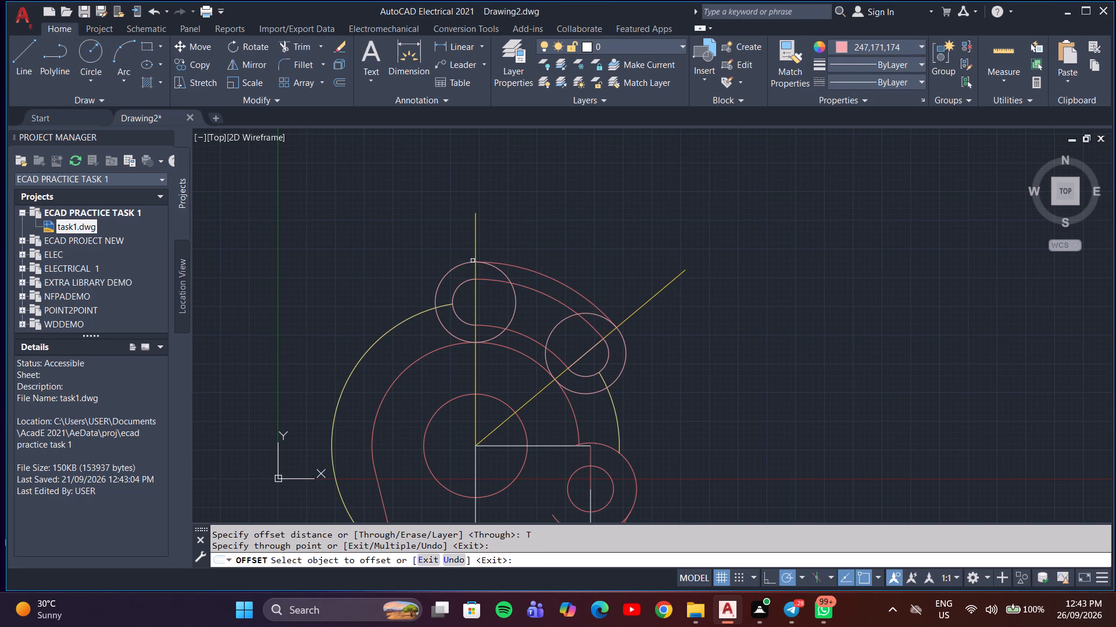
key("Return")
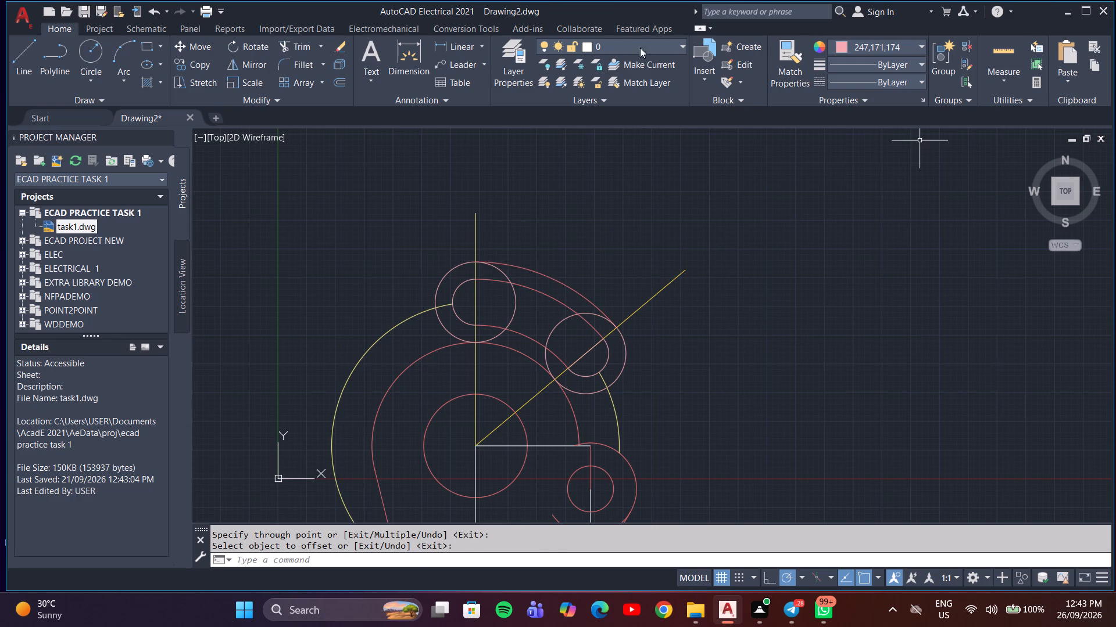
Trim away the yellow construction arc on both sides of the slot, including the short remnants inside the radius 17.5 circles.
type("tr")
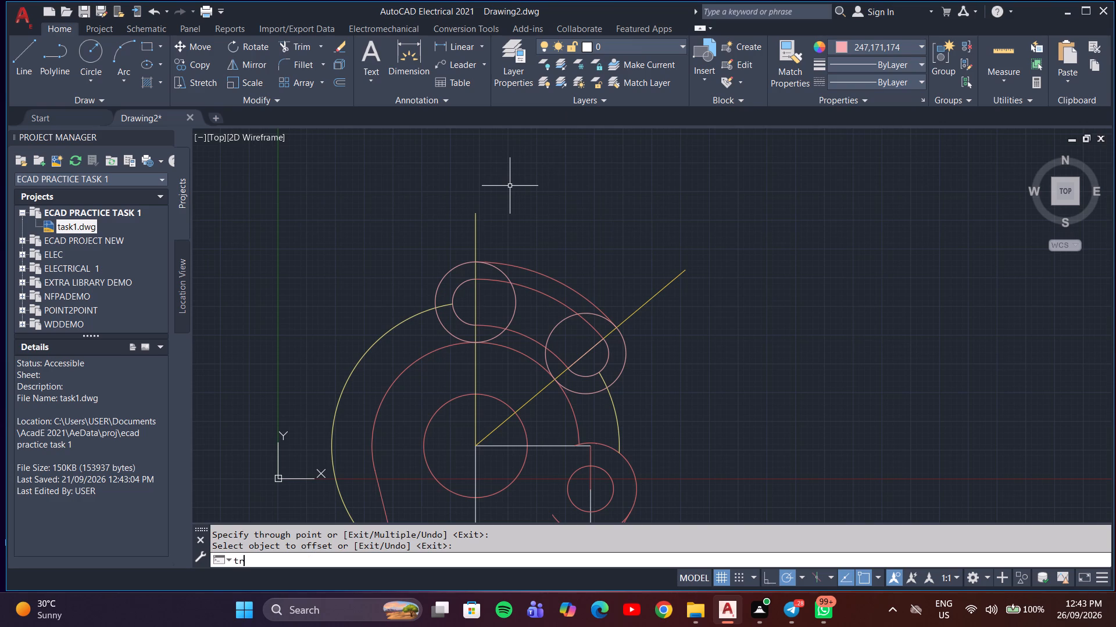
key("Return")
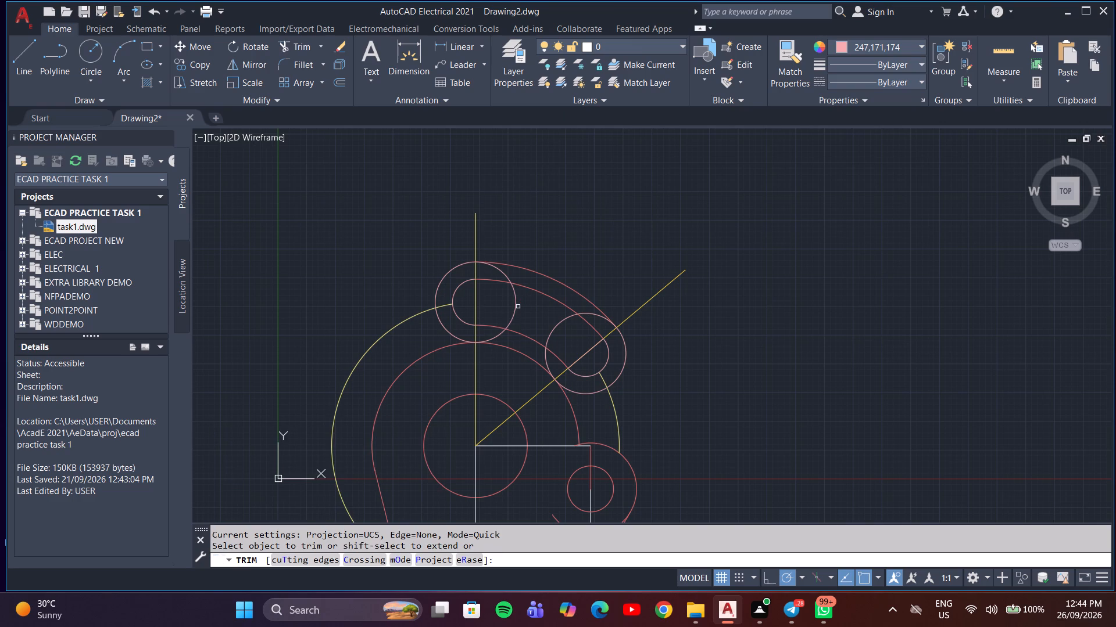
scroll(530, 382, "down", 1)
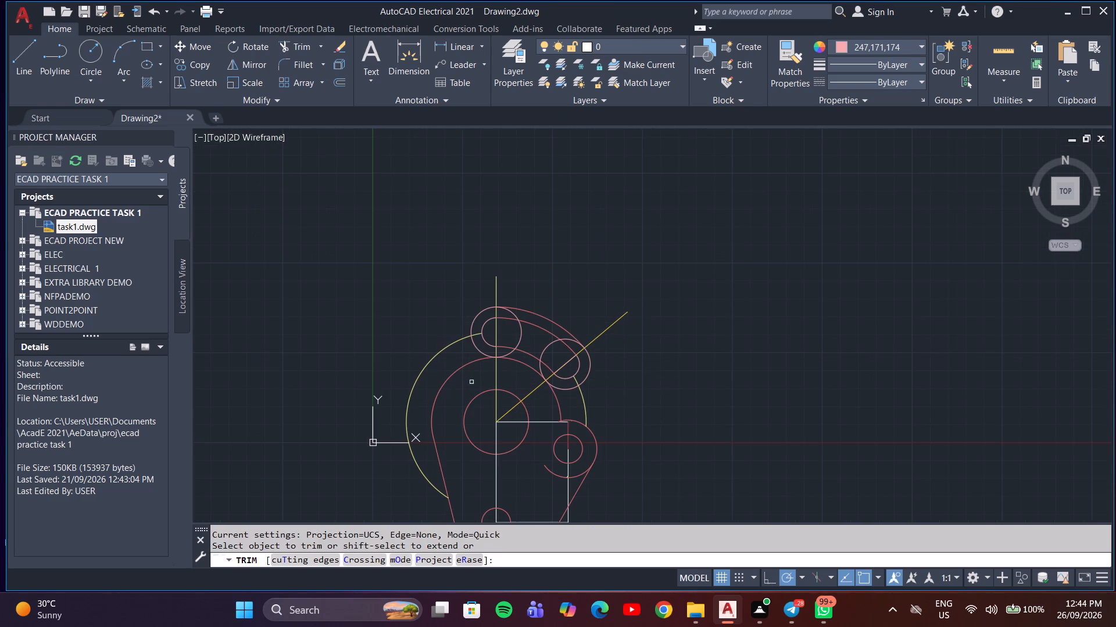
scroll(518, 350, "up", 2)
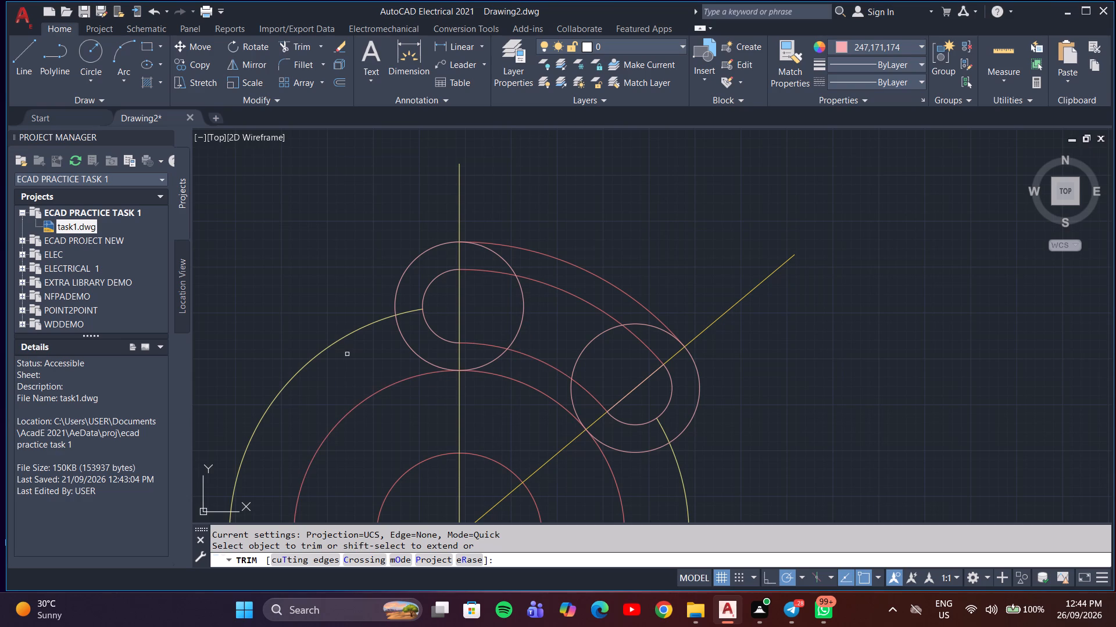
left_click(335, 340)
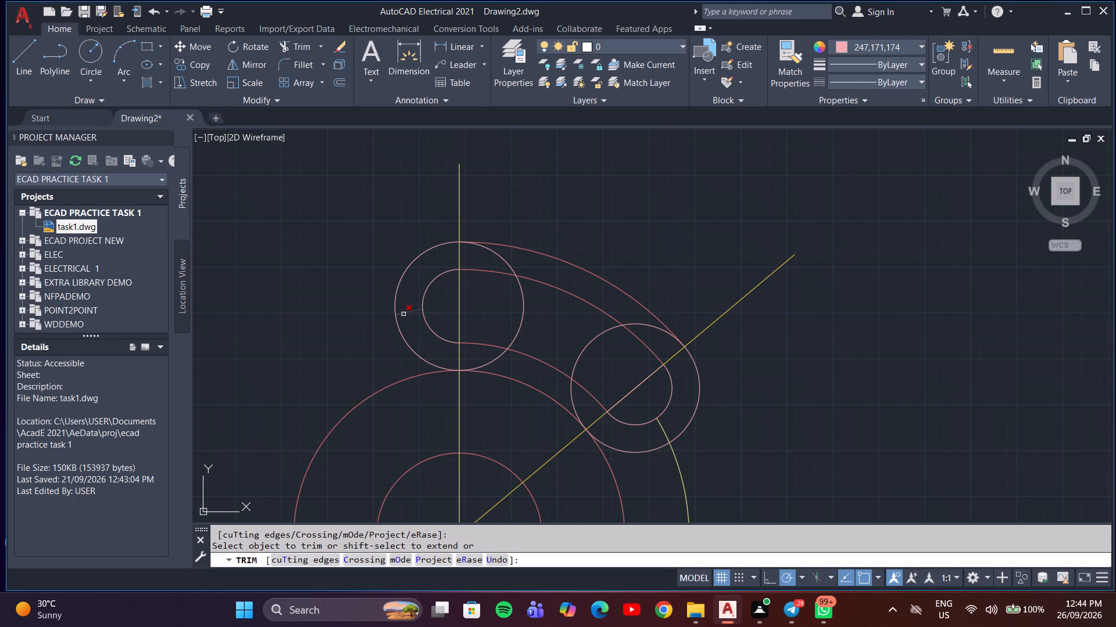
left_click(403, 314)
scroll(524, 344, "down", 1)
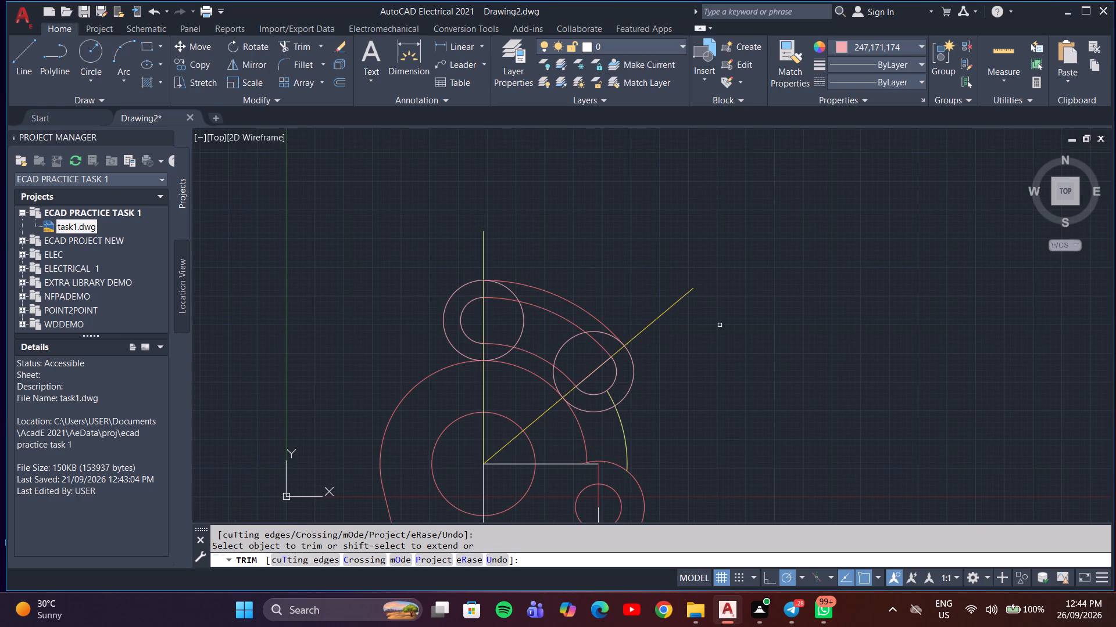
scroll(630, 437, "down", 1)
middle_click_drag(630, 437, 626, 404)
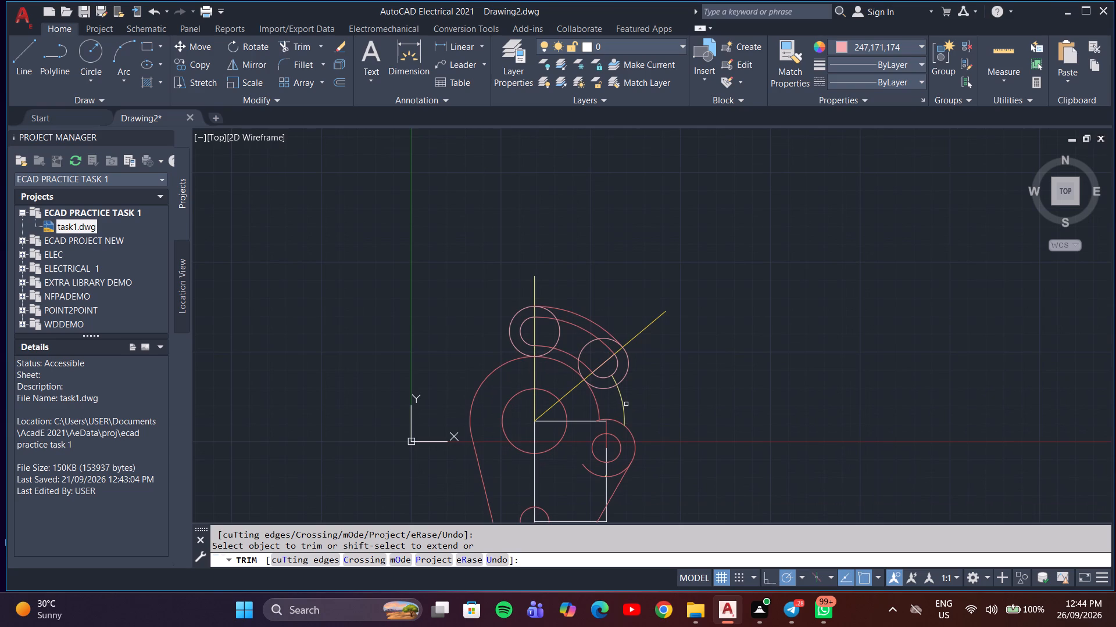
left_click(623, 404)
scroll(609, 390, "up", 2)
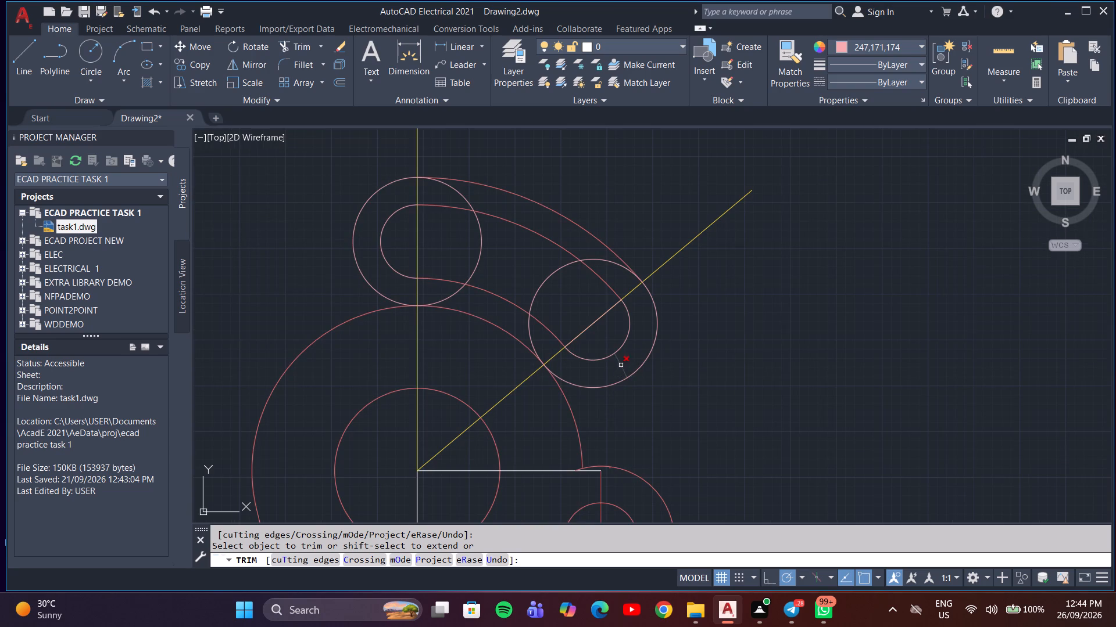
left_click(622, 363)
Trim the hub's large outer arc between the 40° guide line's radius 17.5 circle and the small side boss.
scroll(636, 421, "down", 1)
middle_click_drag(636, 424, 636, 360)
scroll(636, 360, "down", 3)
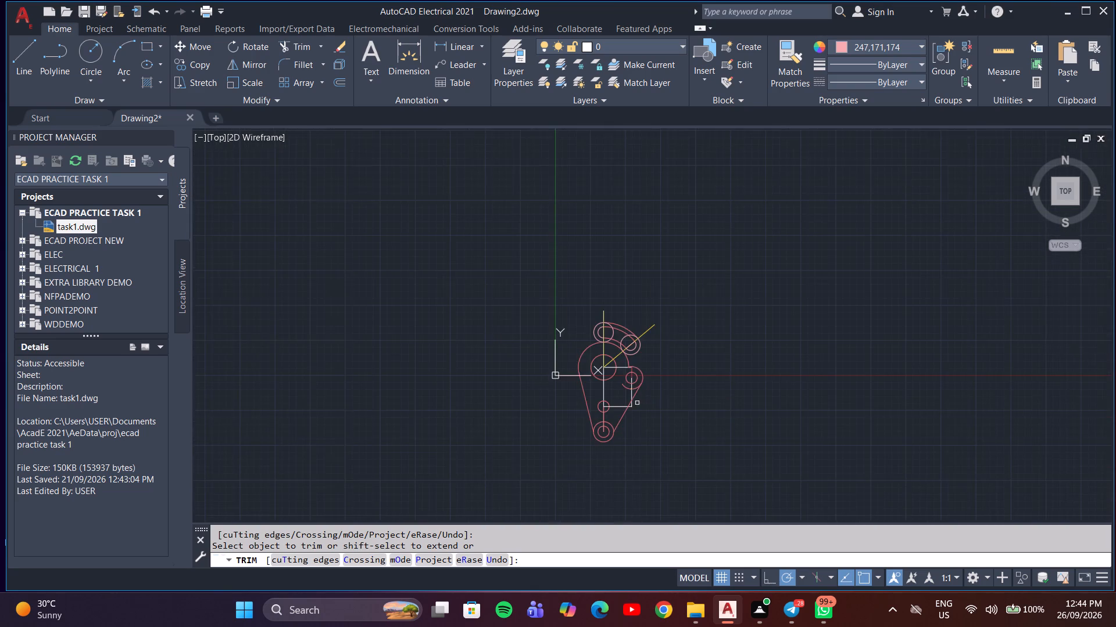
scroll(637, 412, "up", 3)
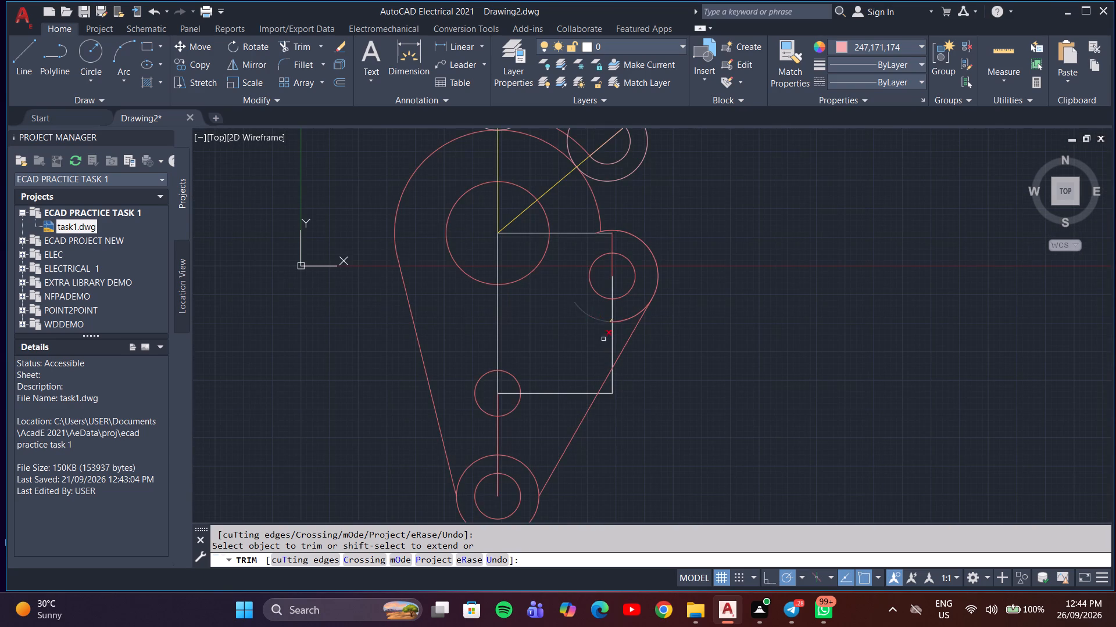
scroll(628, 355, "down", 2)
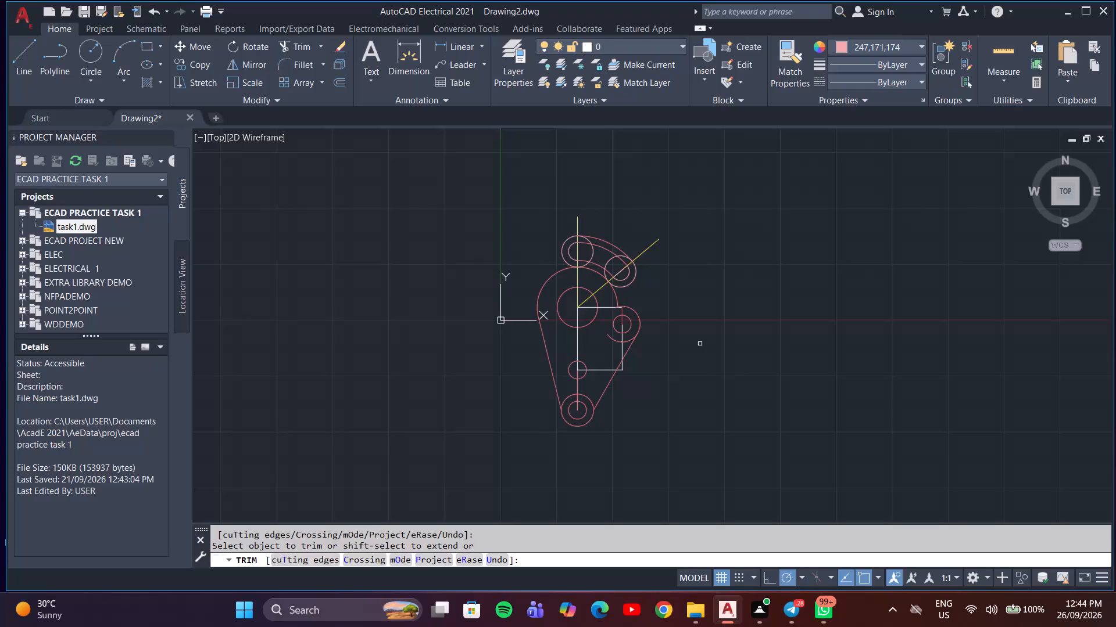
left_click(615, 299)
key("Escape")
Fillet the hub's large outer arc to the radius 17.5 circle on the vertical guide line with radius 25.
key("f")
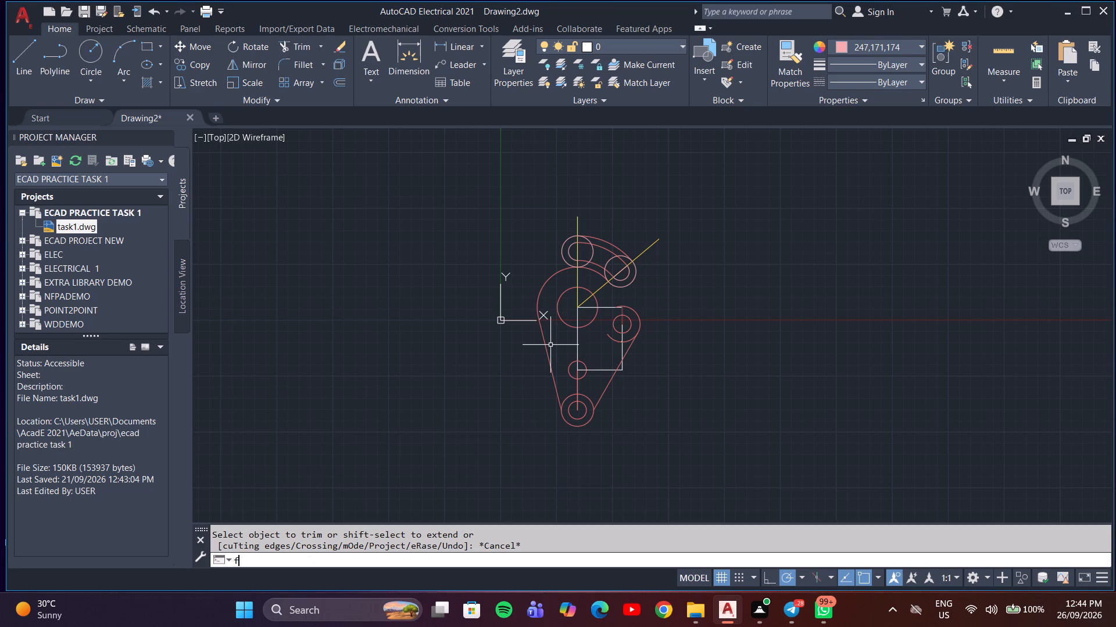
key("Return")
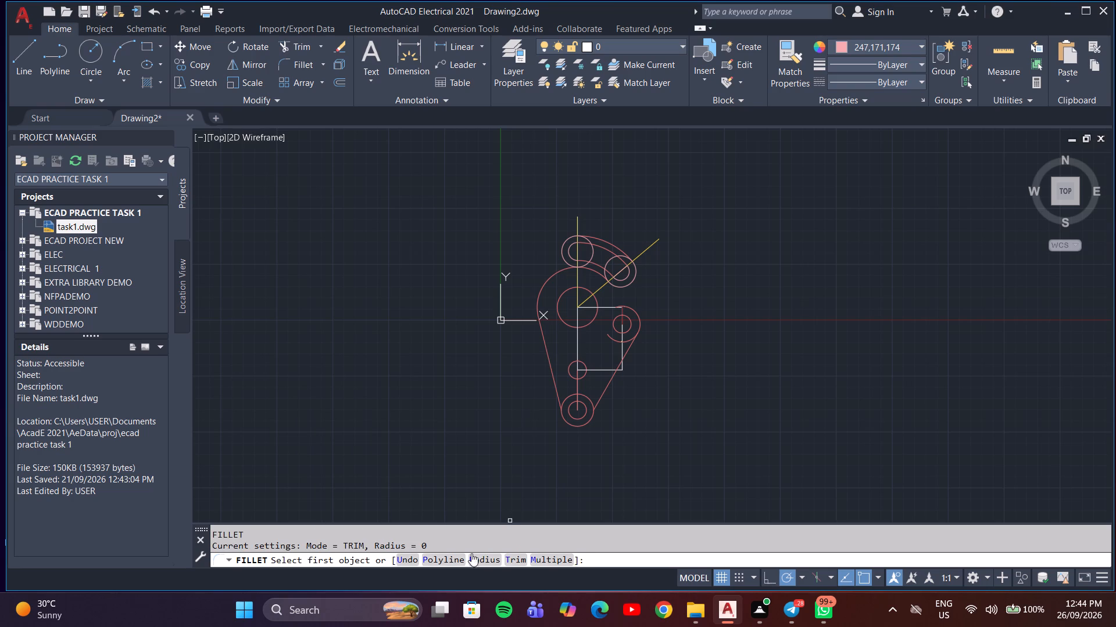
left_click(542, 559)
left_click(488, 557)
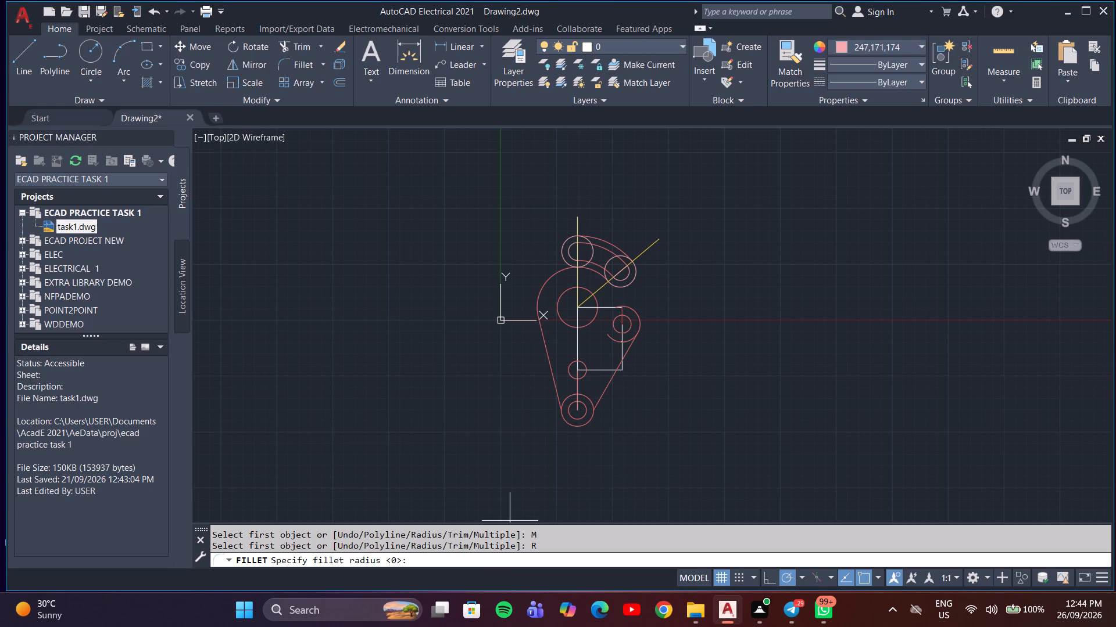
key("2")
key("5")
key("Return")
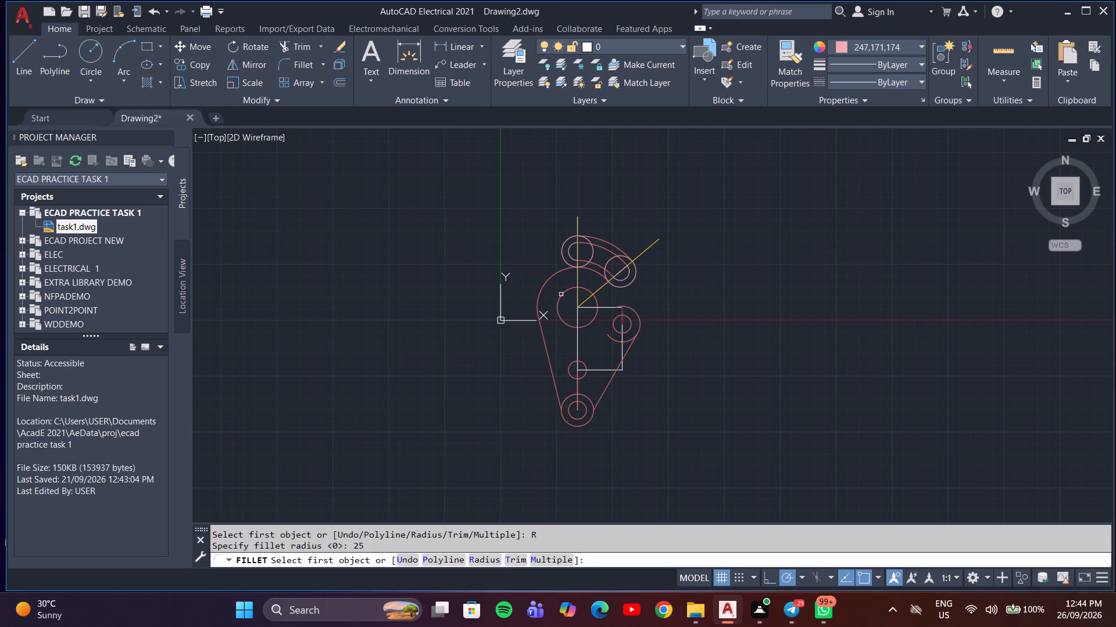
left_click(554, 272)
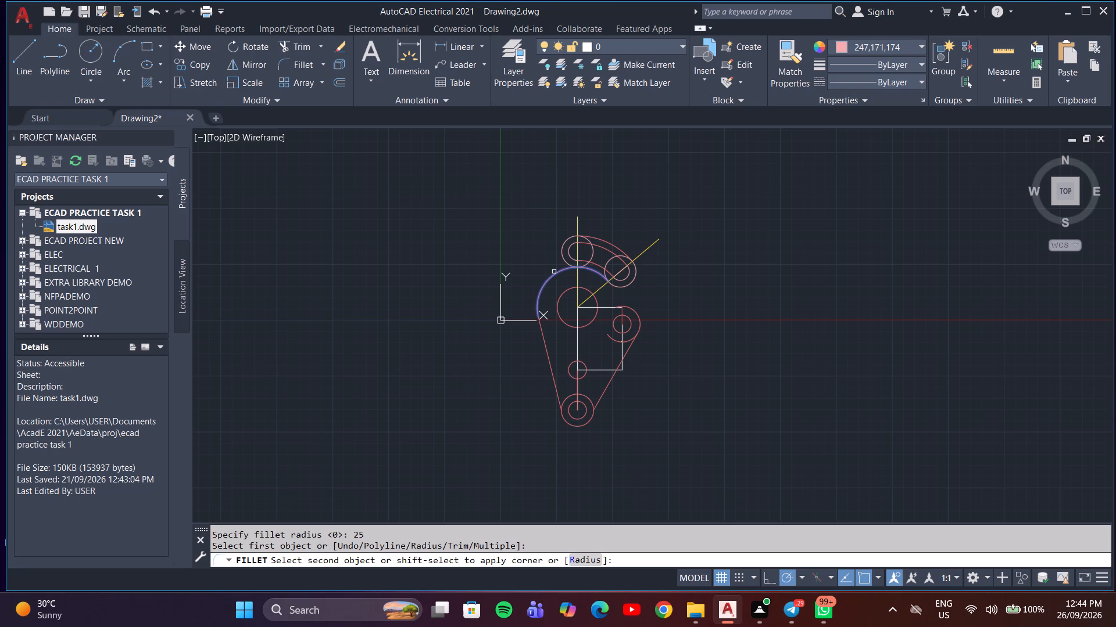
left_click(565, 257)
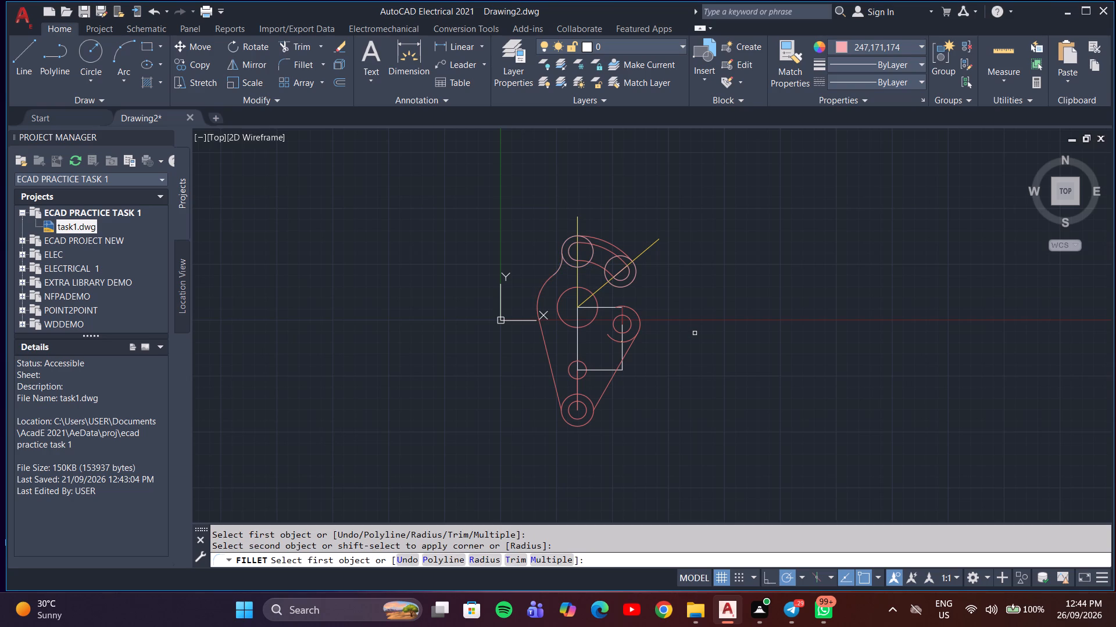
key("Escape")
Fillet the 40° guide line's radius 17.5 circle to the side boss's outer arc with radius 25.
key("f")
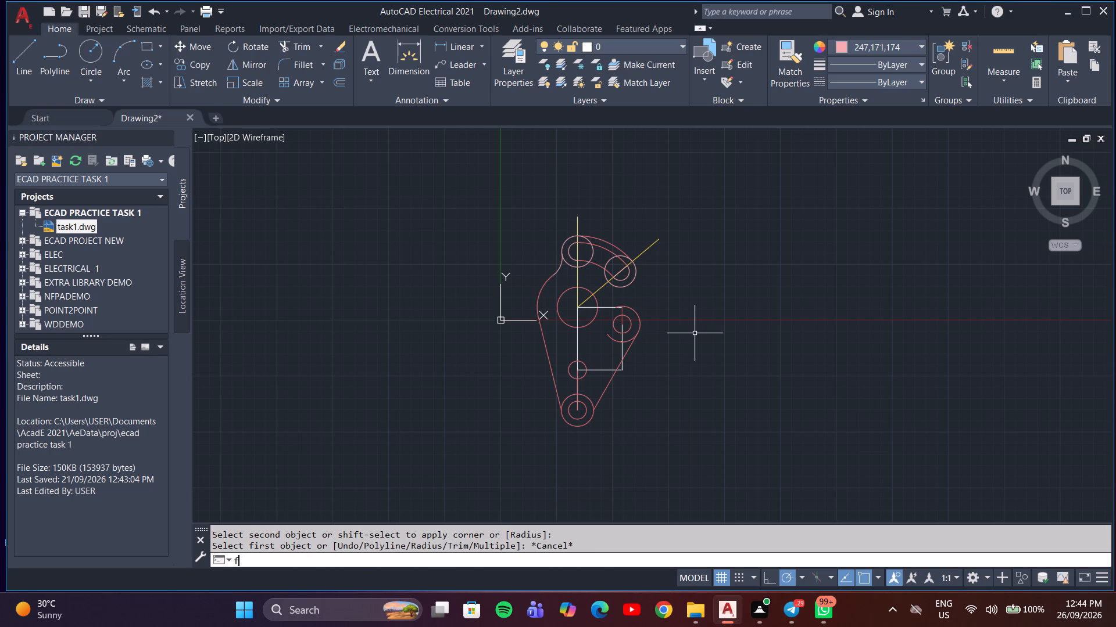
key("Return")
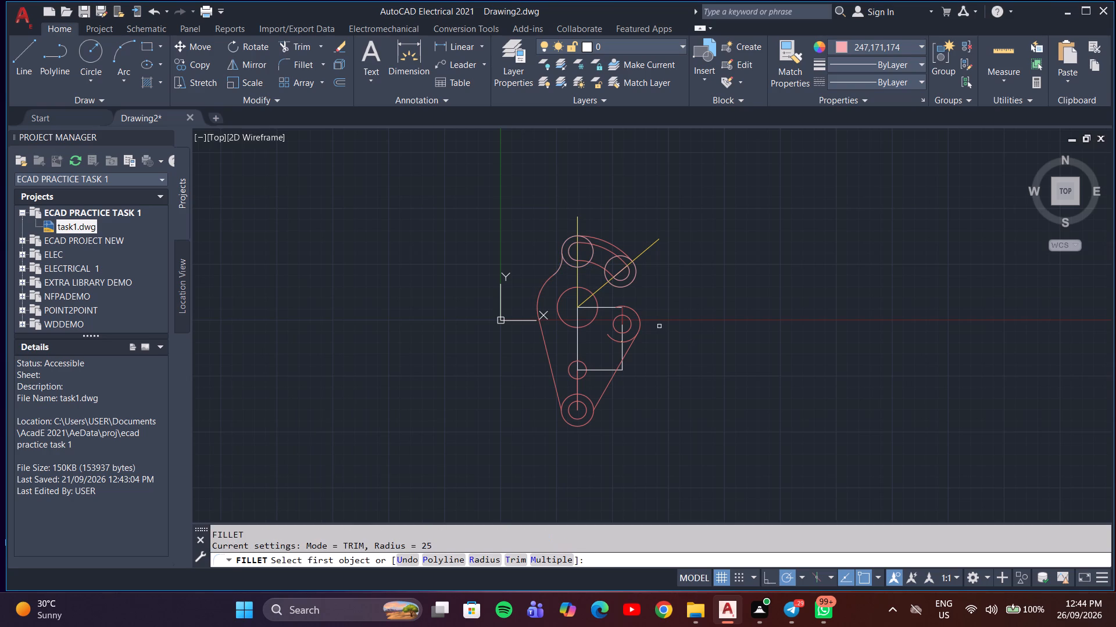
key("5")
key("0")
key("Return")
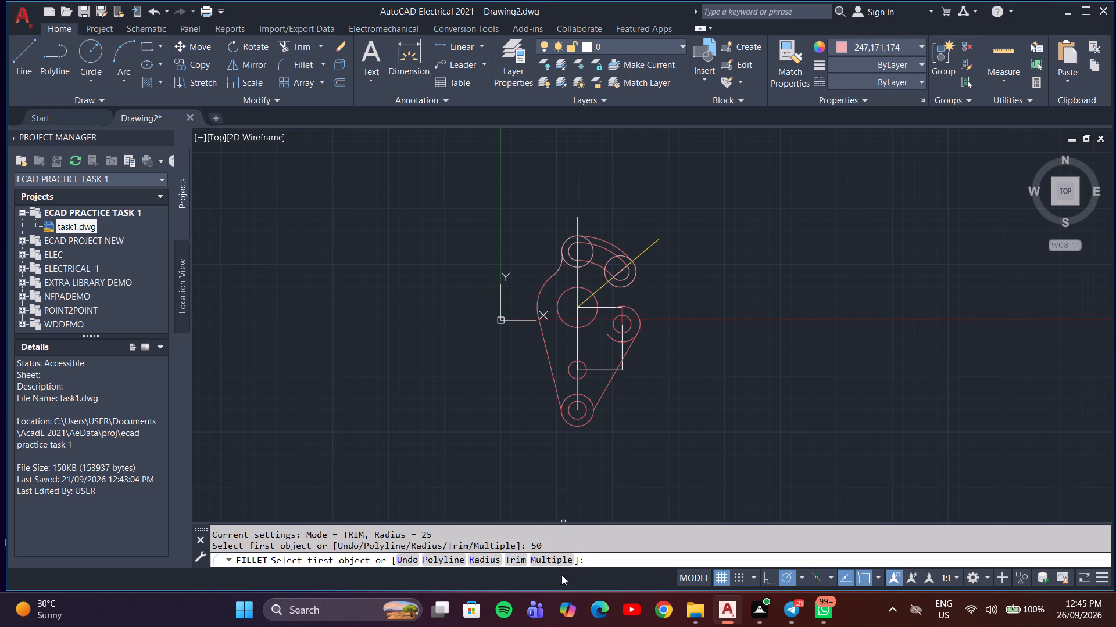
left_click(633, 282)
left_click(633, 313)
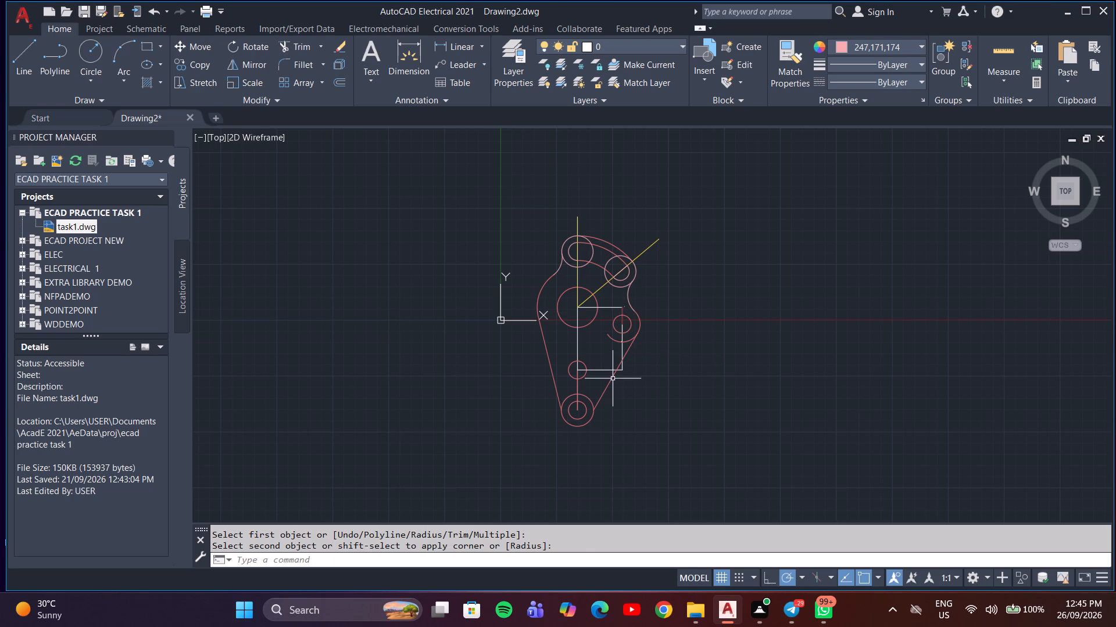
Trim away the upper half of the bottom outer circle between the two slanted sides of the body.
middle_click_drag(582, 419, 582, 394)
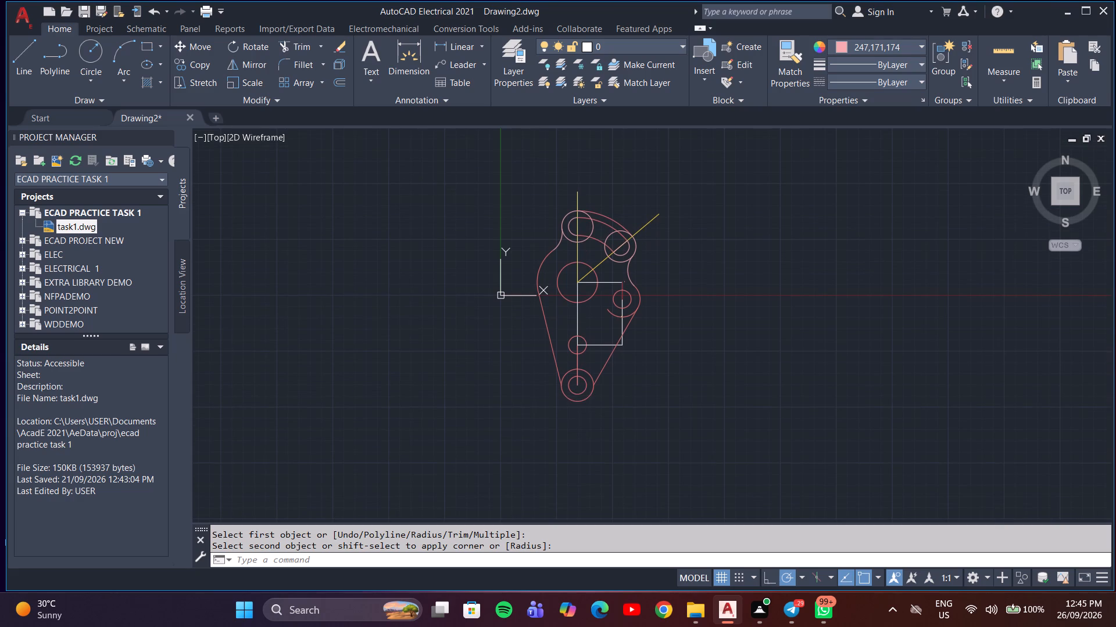
type("tr")
key("Return")
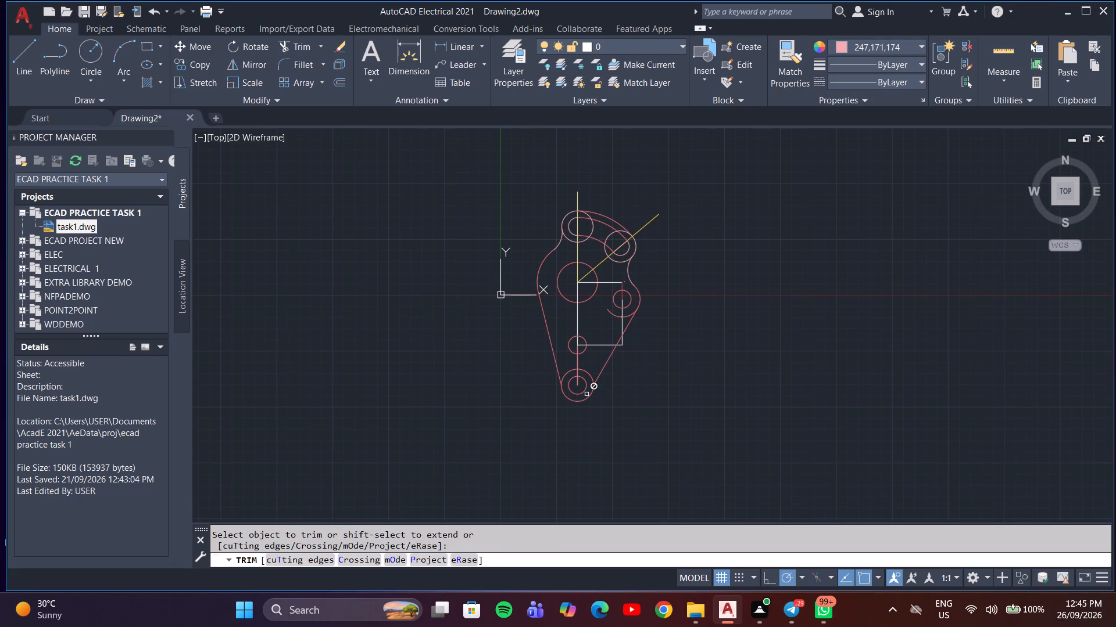
scroll(591, 384, "up", 3)
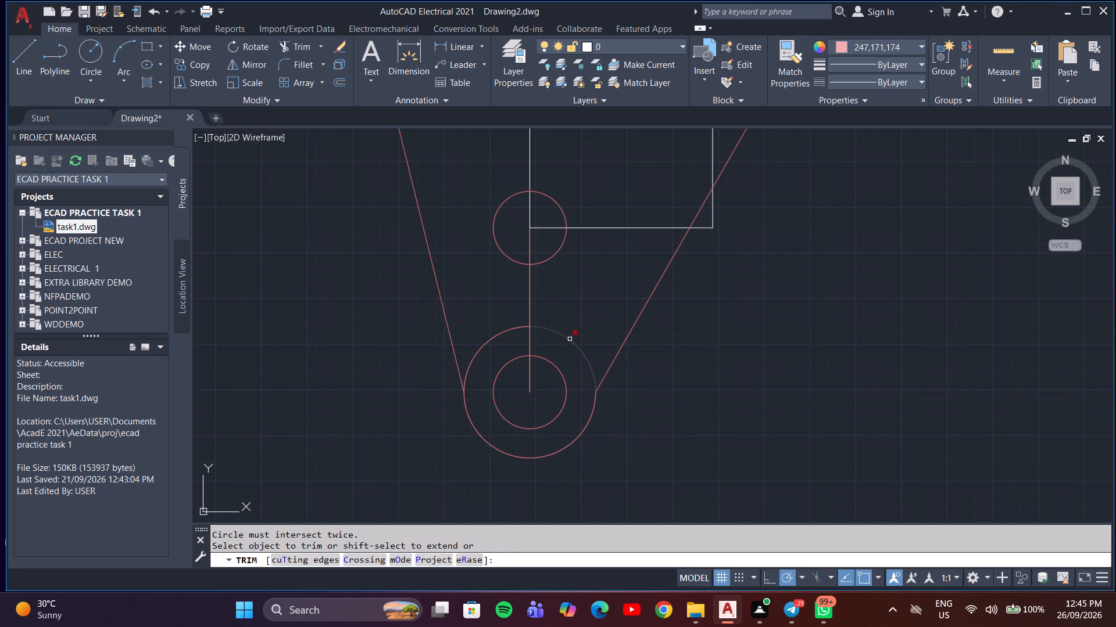
left_click(569, 339)
left_click(502, 332)
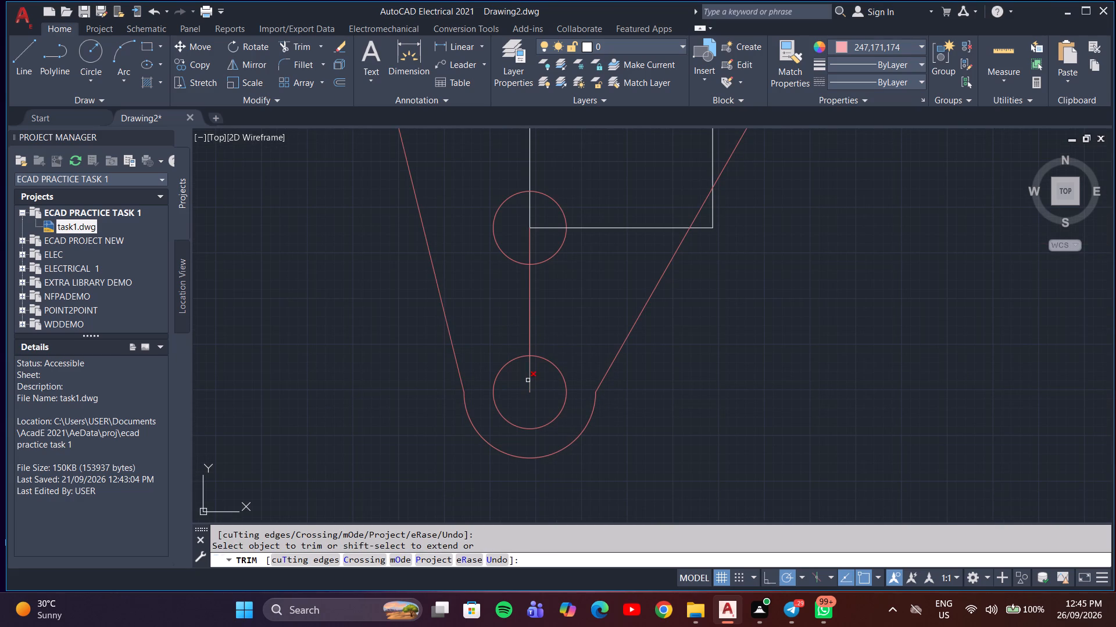
Trim the overlapping vertical centre lines inside the bottom small circle and up to the small circle above it.
left_click(528, 380)
left_click(530, 381)
left_click(532, 340)
double_click(530, 307)
scroll(532, 309, "down", 4)
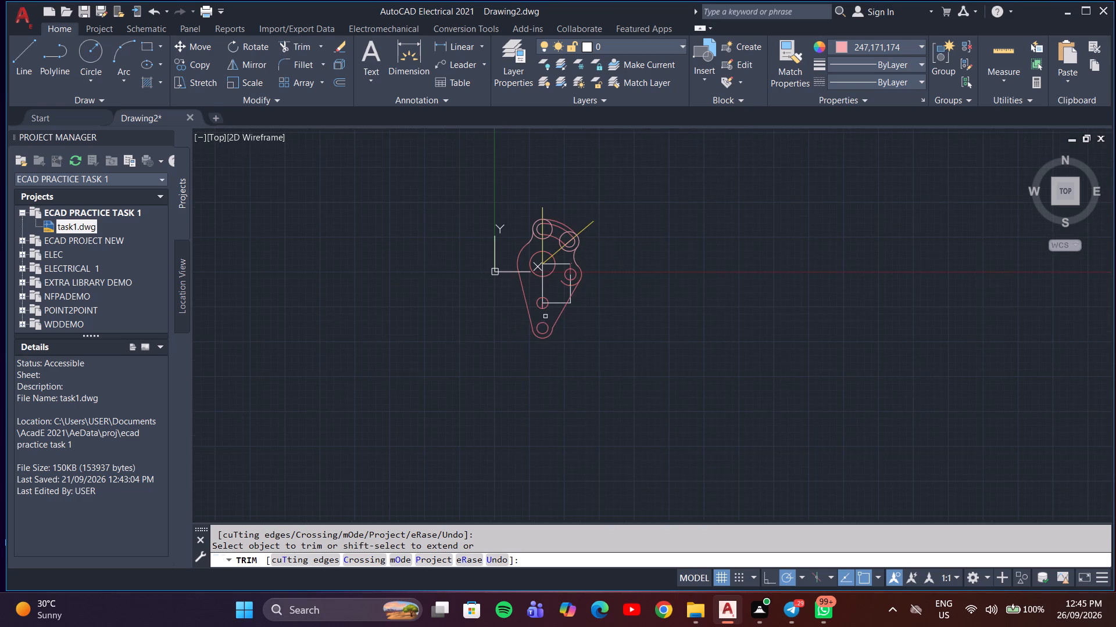
Trim the construction rectangle's lower edge, the lines inside the upper small circle, and the rectangle's vertical side beyond the slanted outline.
scroll(570, 343, "up", 2)
middle_click_drag(583, 333, 586, 421)
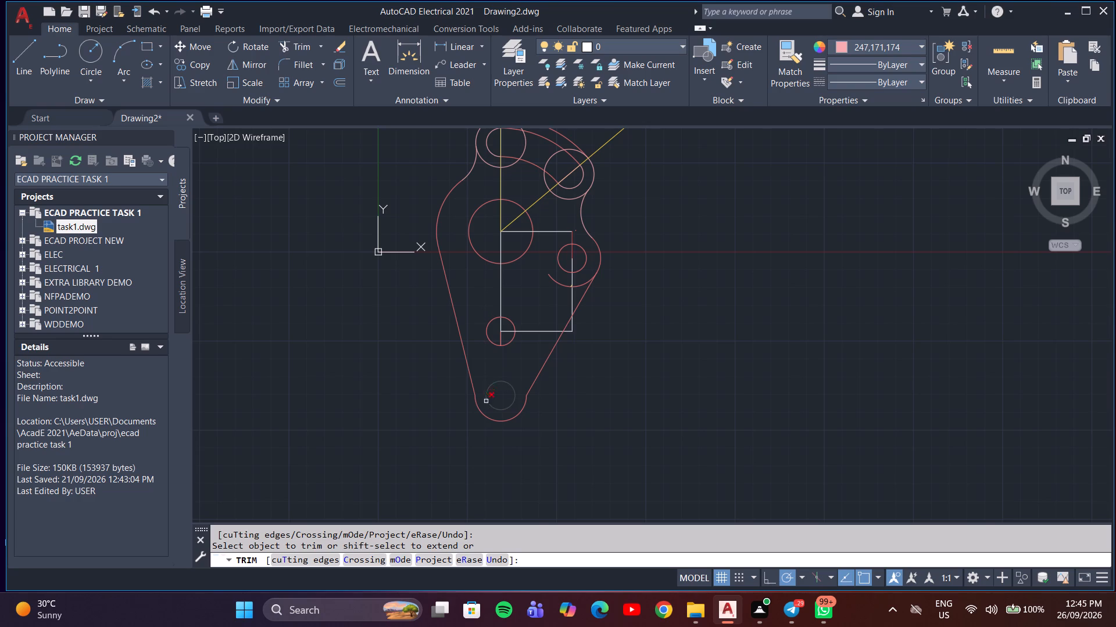
middle_click_drag(571, 257, 572, 268)
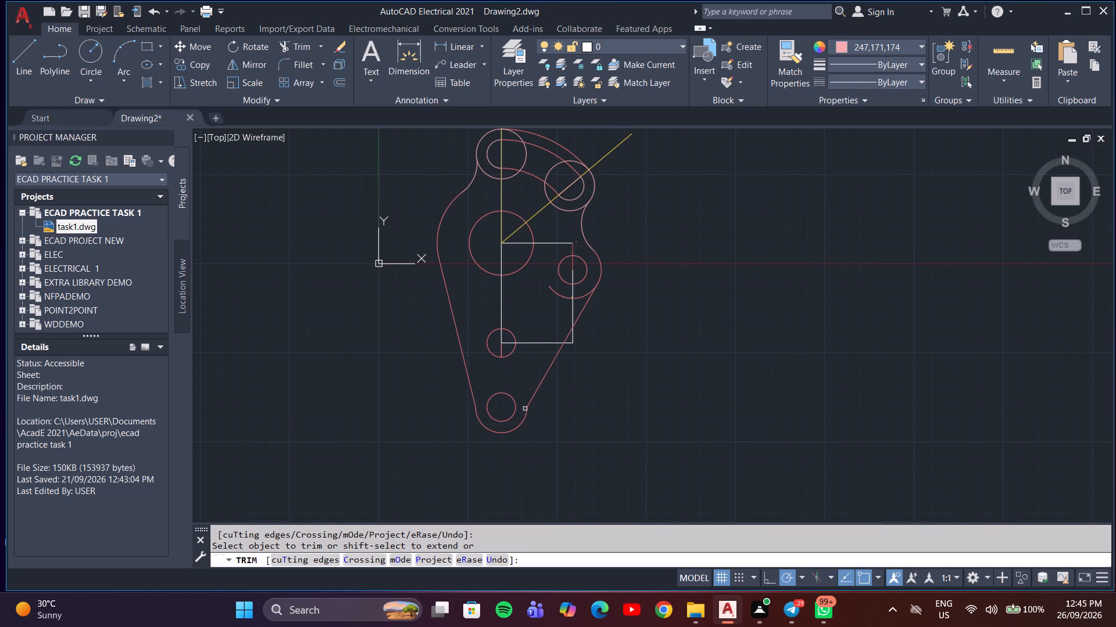
scroll(527, 408, "up", 4)
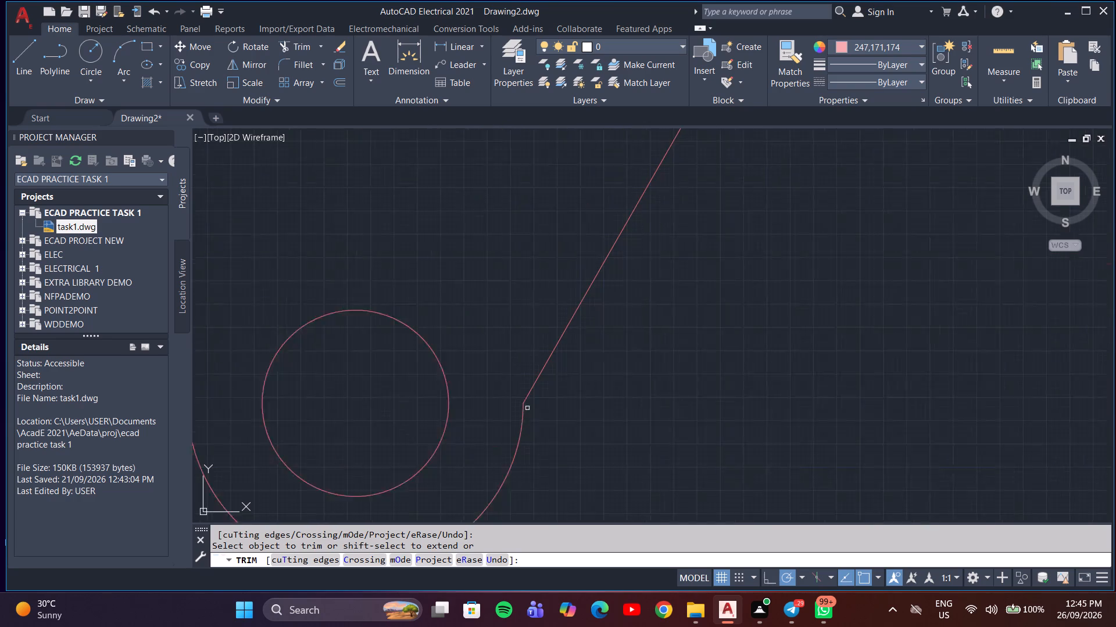
scroll(527, 408, "up", 1)
scroll(547, 424, "down", 3)
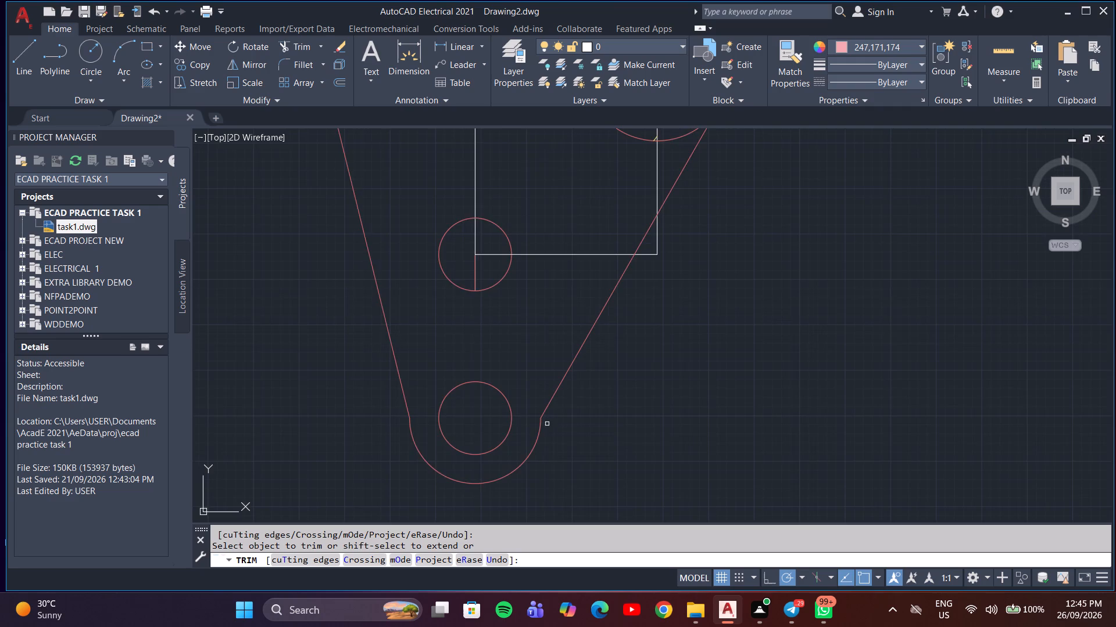
scroll(547, 424, "down", 2)
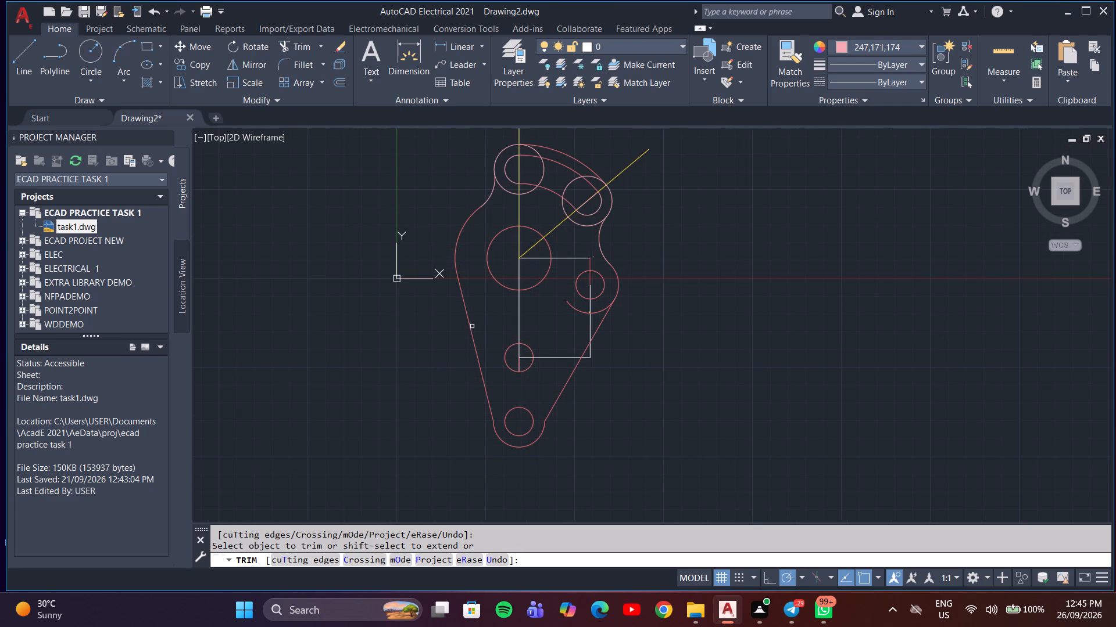
left_click(555, 360)
left_click(554, 345)
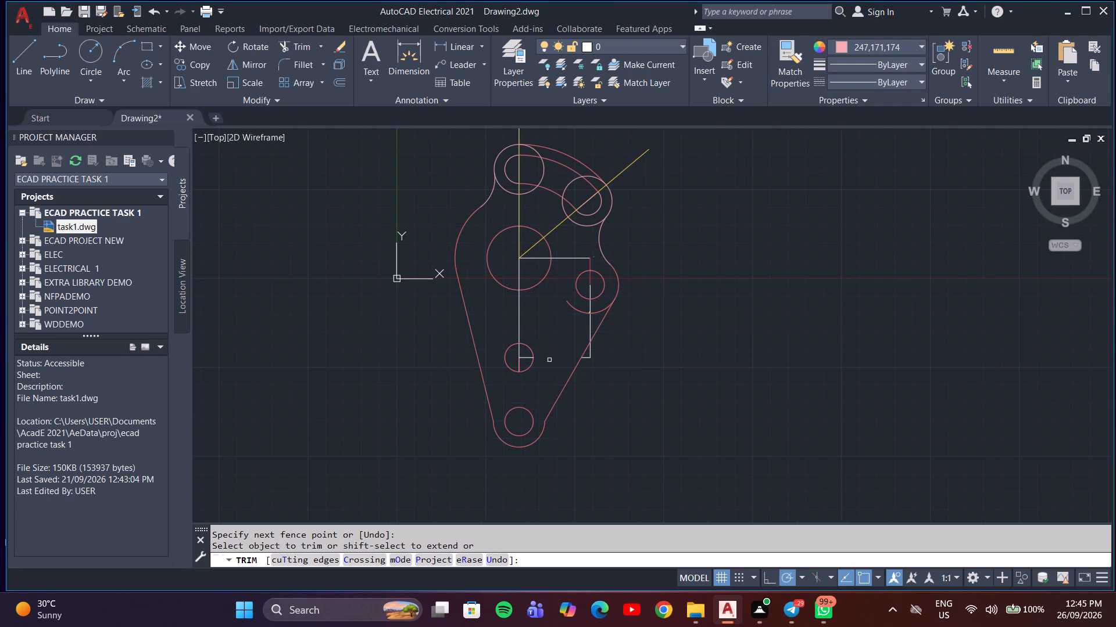
left_click_drag(522, 356, 520, 366)
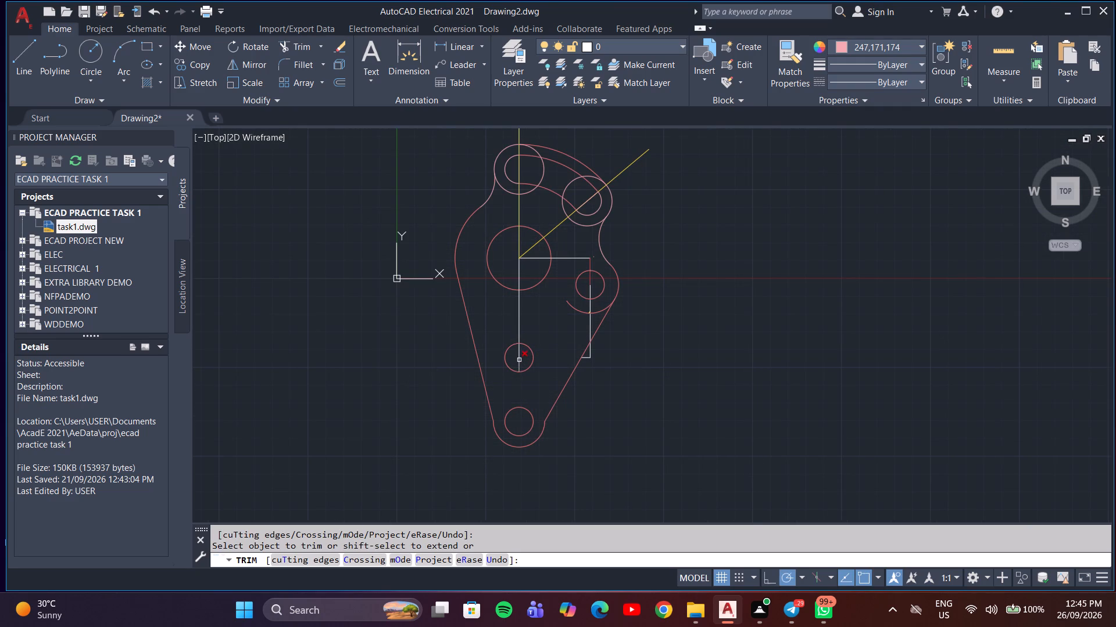
left_click(519, 360)
double_click(519, 360)
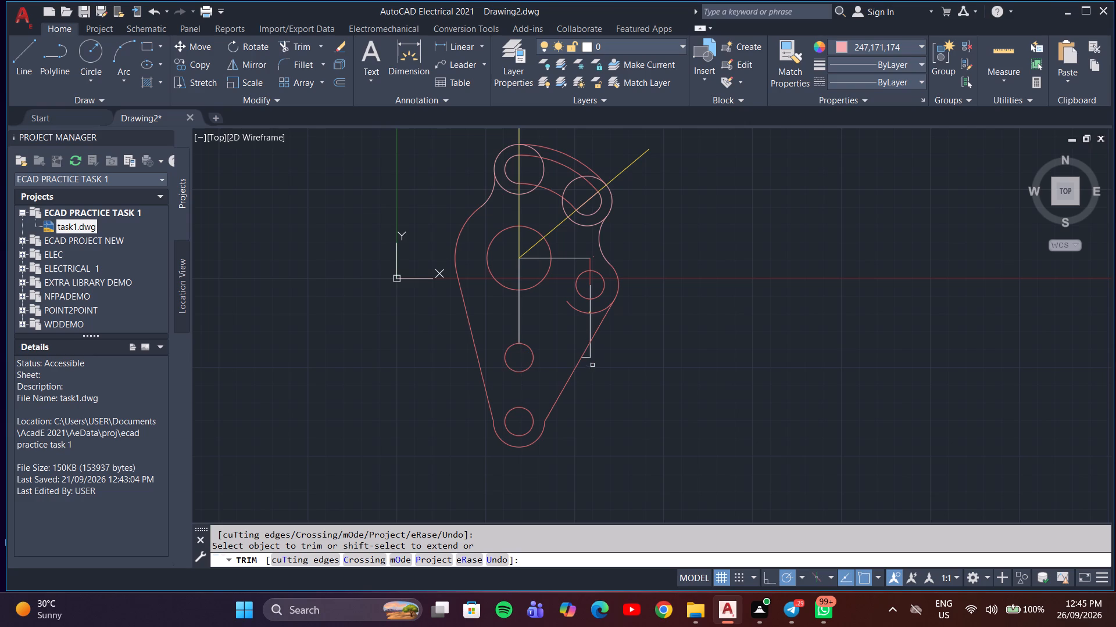
left_click(589, 358)
Draw a vertical line joining the left quadrants of the two small circles on the lower centre line.
left_click(23, 63)
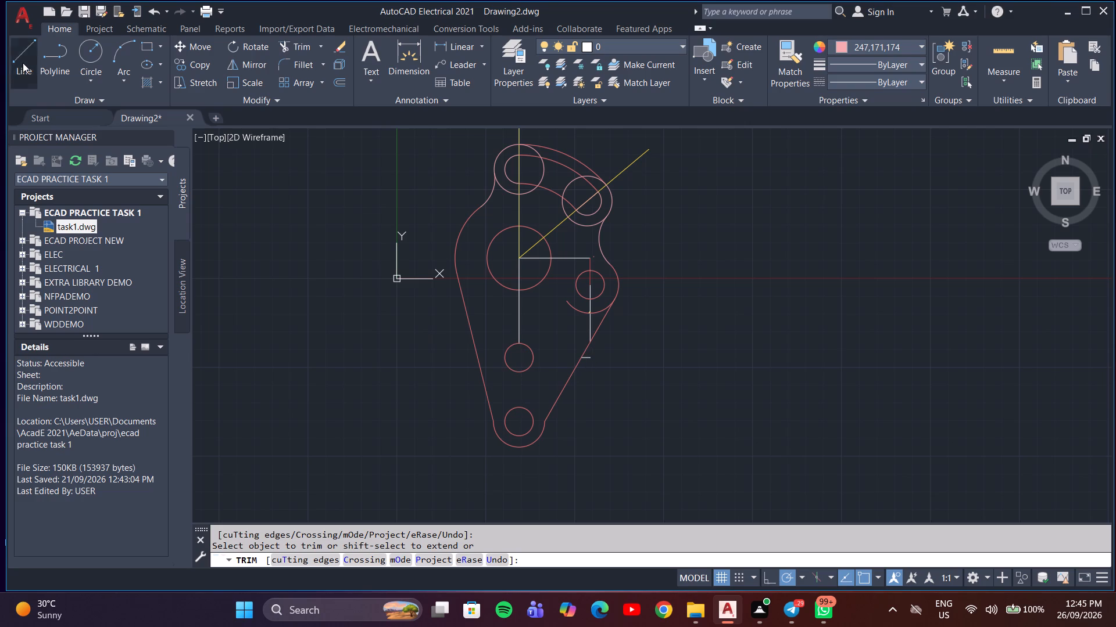
scroll(473, 370, "up", 2)
left_click(555, 338)
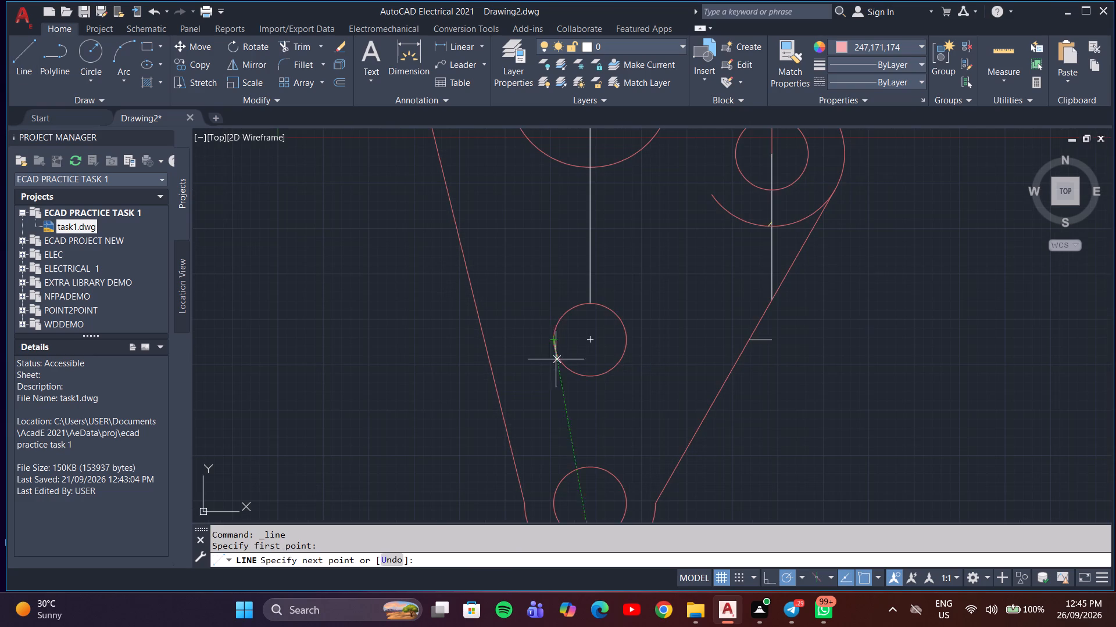
left_click(553, 505)
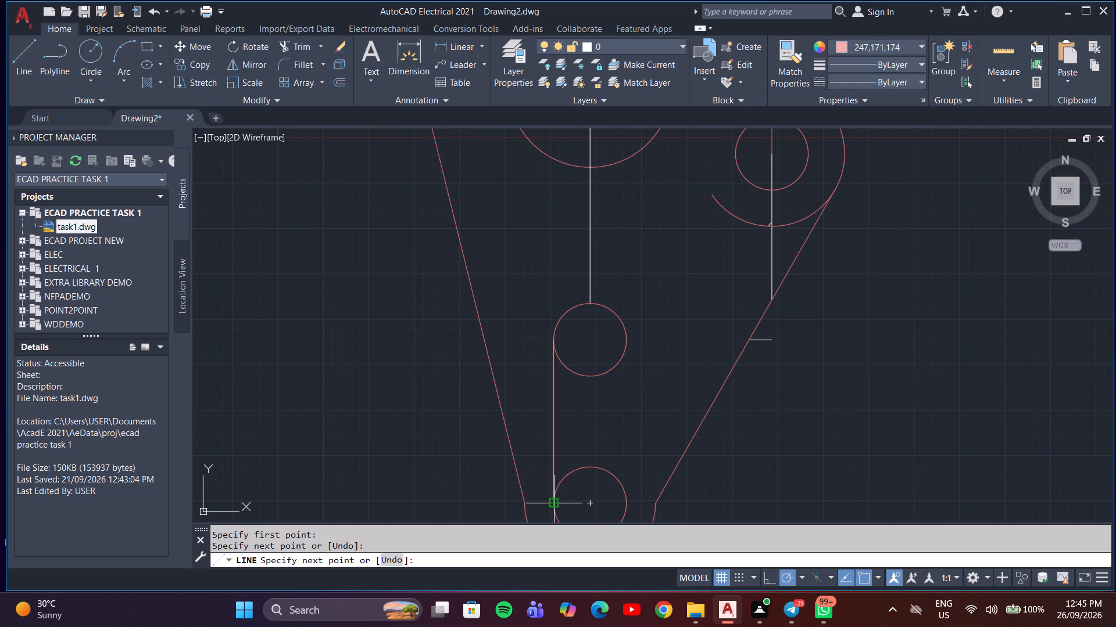
key("Escape")
key("space")
key("Escape")
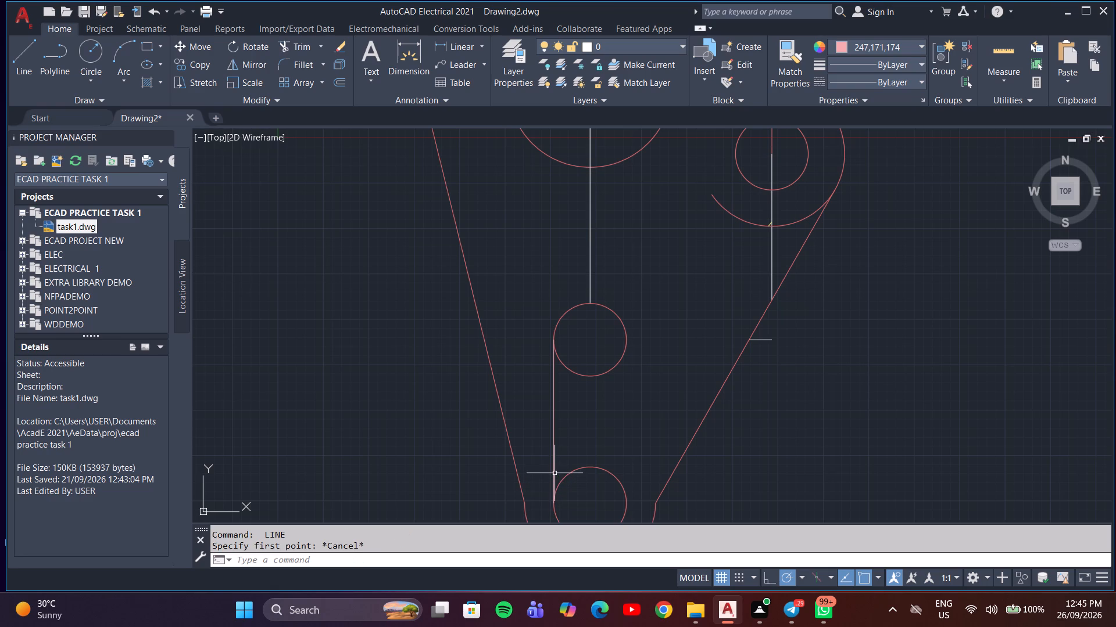
Mirror the vertical line about the axis through the two small circles' centres, keeping the source line.
type("mi")
key("Return")
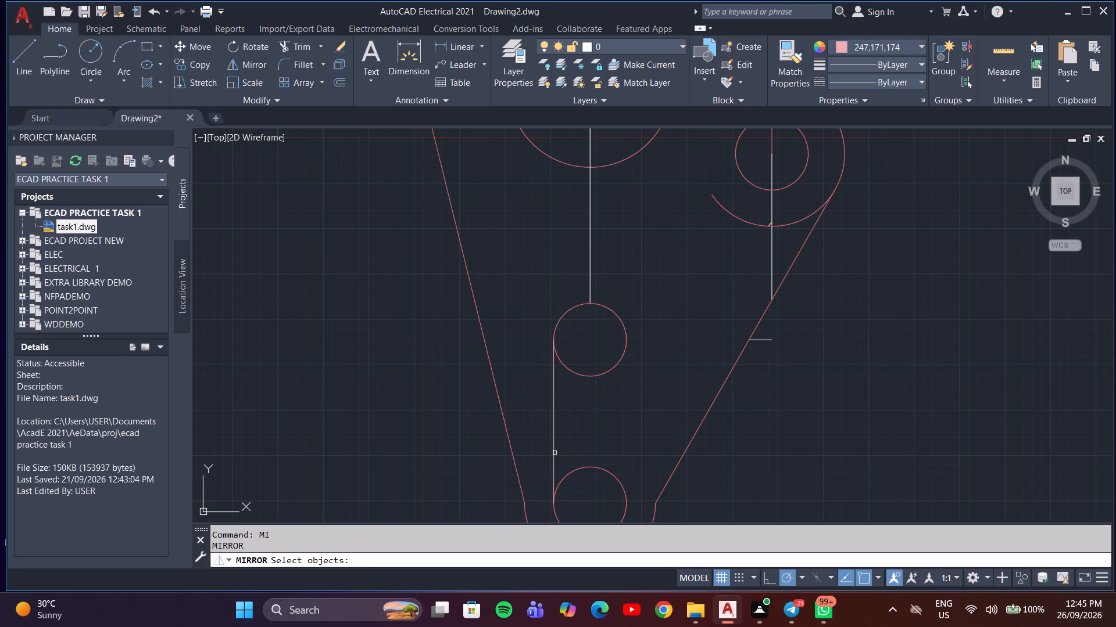
left_click(554, 453)
key("Return")
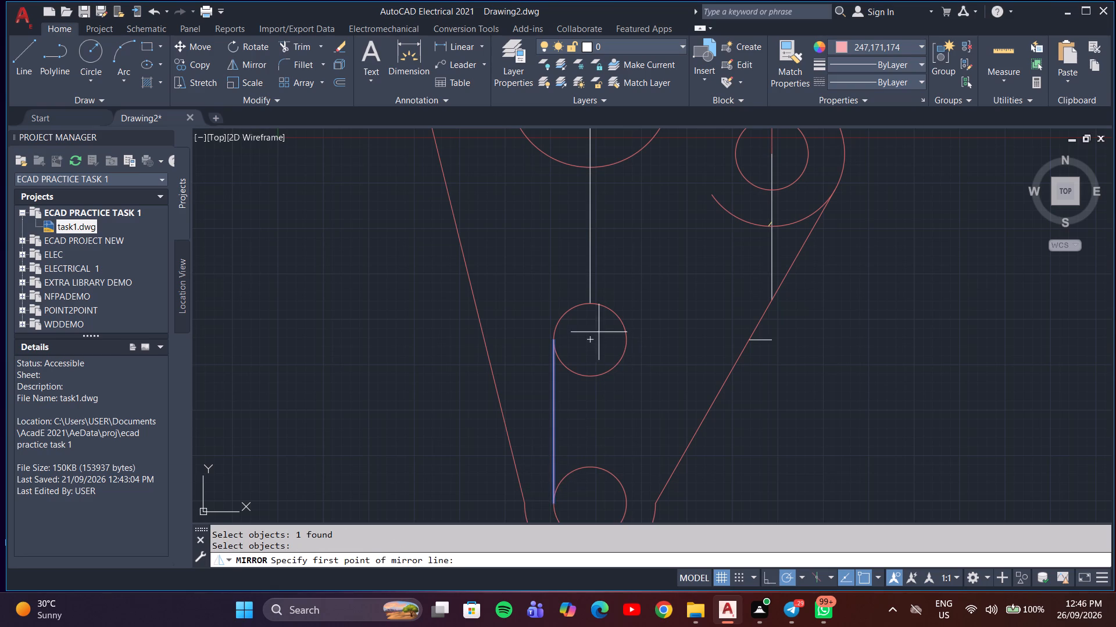
left_click(591, 340)
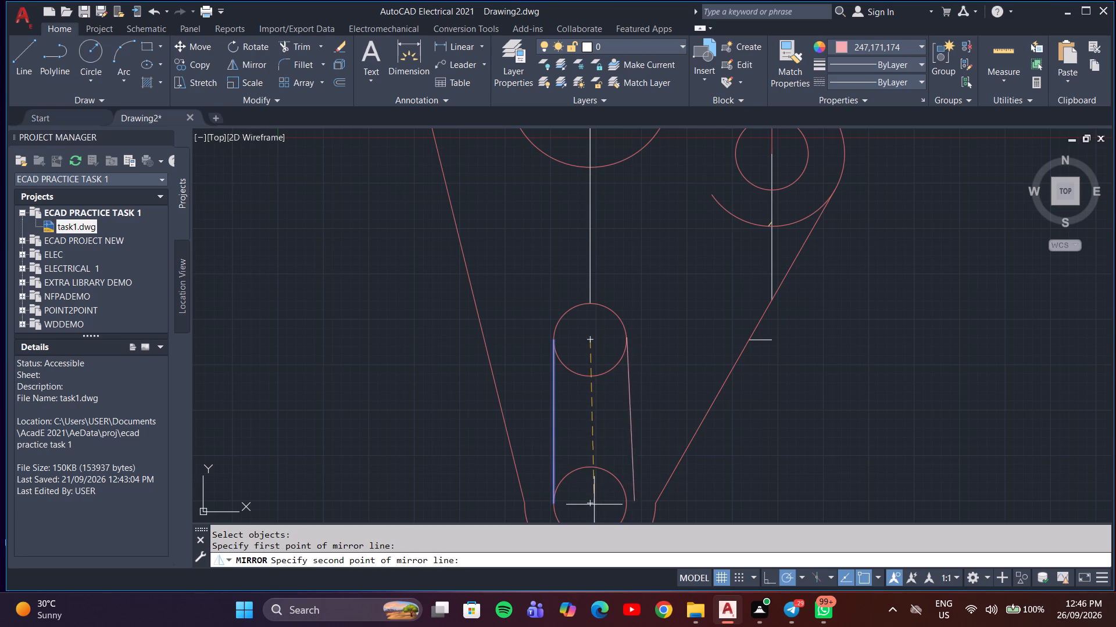
left_click(589, 503)
key("Return")
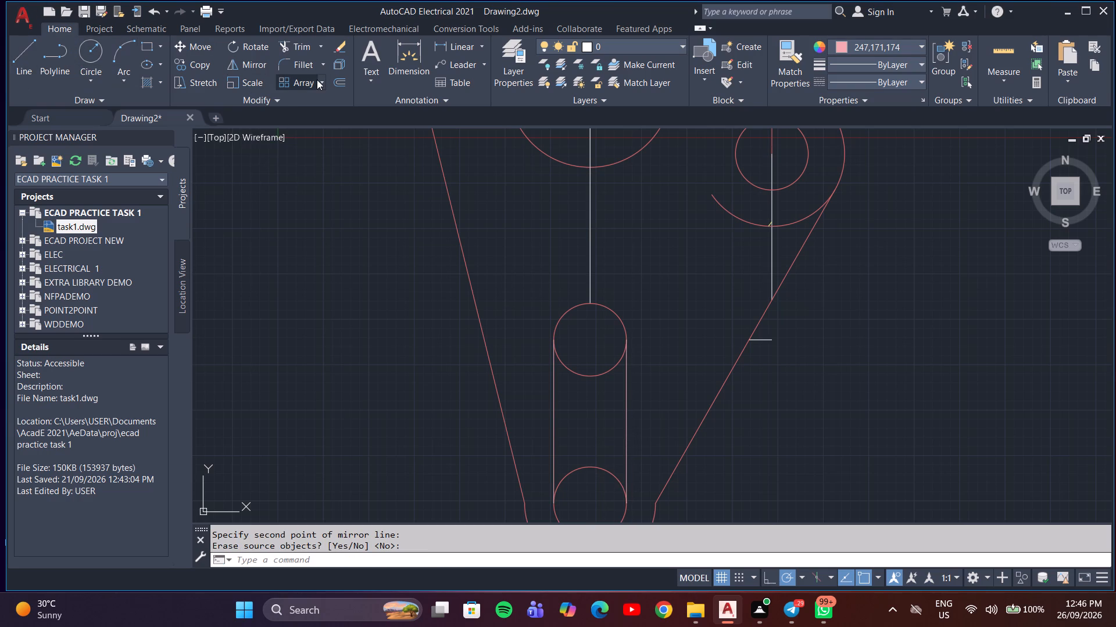
Trim the facing inner halves of the two small circles to form the straight vertical slot.
left_click(297, 47)
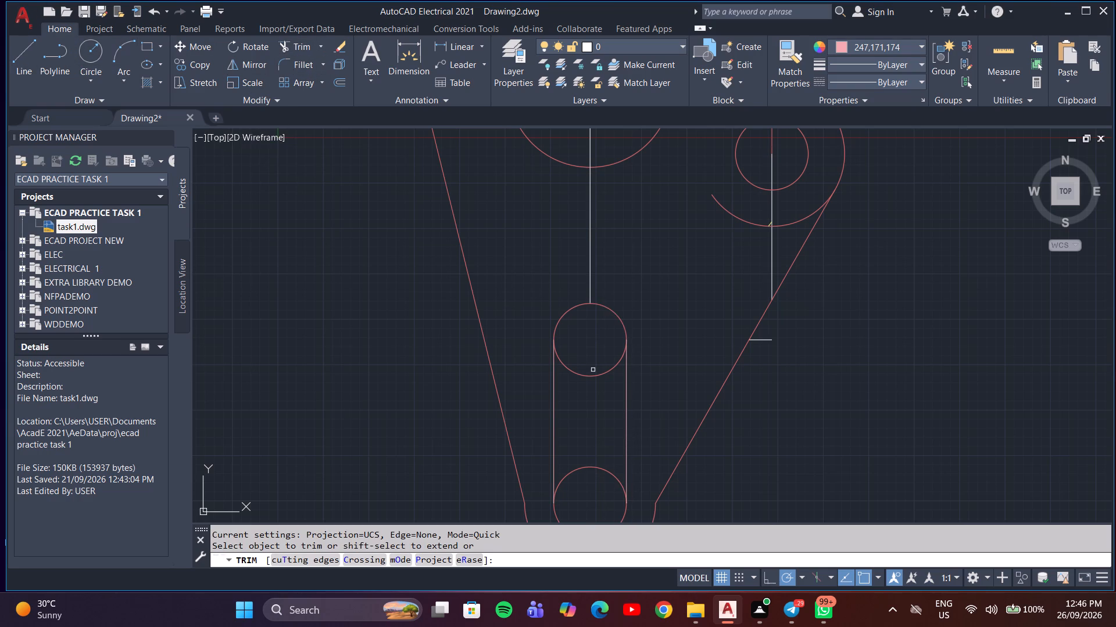
left_click(594, 378)
left_click(593, 470)
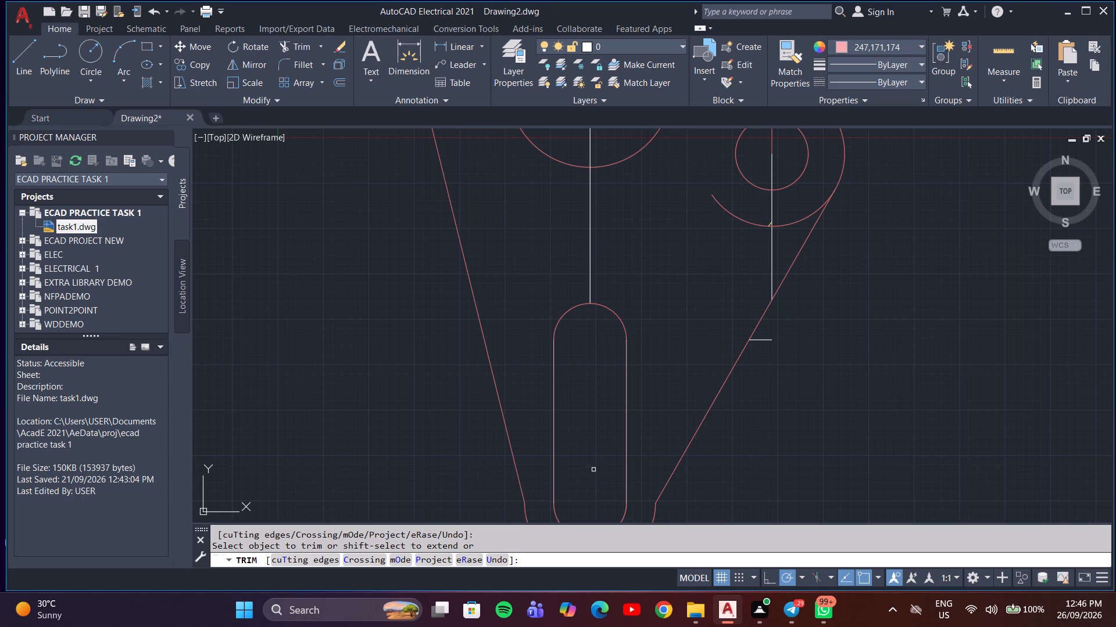
Trim the vertical centre line between the hub hole and the straight slot, and the horizontal stub at the slanted outline.
scroll(600, 453, "down", 2)
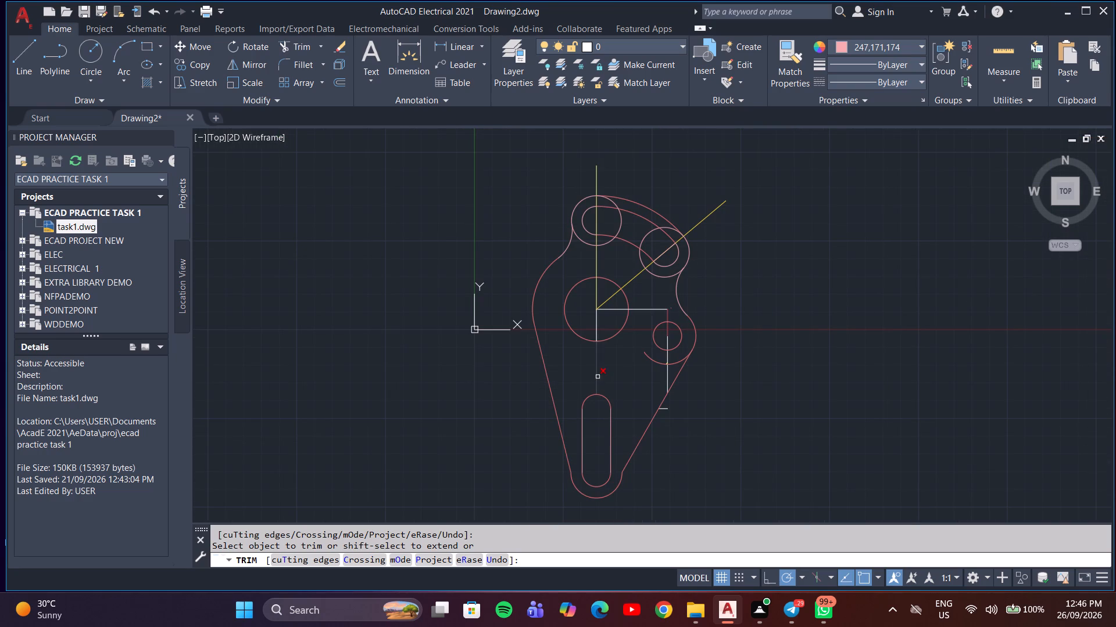
left_click(598, 377)
left_click(666, 409)
Trim the side boss's outer arc inside the body, together with the vertical construction line below the boss hole.
left_click(666, 362)
scroll(668, 377, "up", 5)
left_click_drag(673, 365, 697, 202)
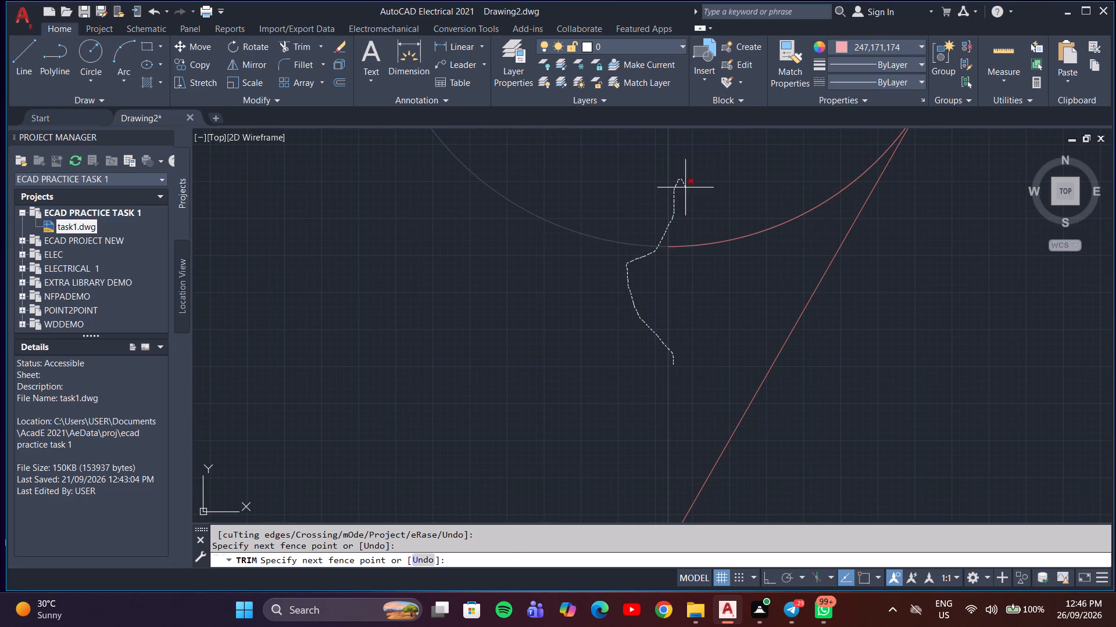
left_click_drag(697, 202, 681, 260)
scroll(679, 263, "down", 2)
middle_click_drag(642, 261, 603, 385)
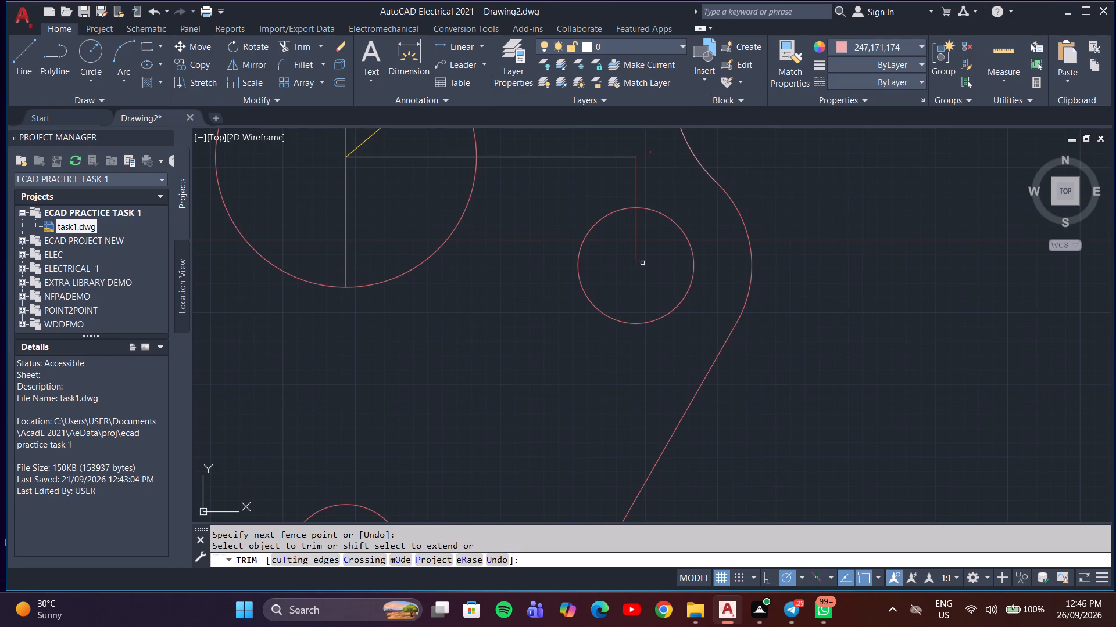
Trim the vertical line through the side boss hole, the horizontal line outside the hub hole, and the tiny remnant above the boss.
left_click_drag(644, 250, 620, 255)
left_click_drag(644, 184, 556, 190)
scroll(552, 193, "down", 1)
middle_click_drag(571, 214, 565, 367)
scroll(576, 237, "down", 1)
scroll(595, 367, "up", 3)
left_click_drag(588, 258, 578, 263)
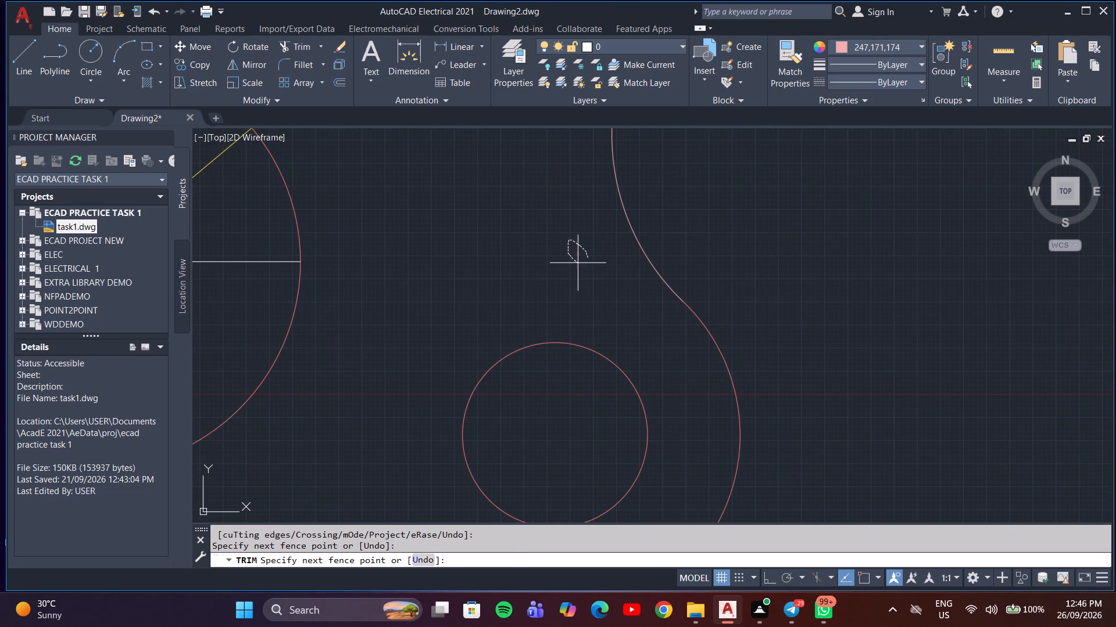
Trim the leftover horizontal and lower vertical construction lines inside the hub hole.
left_click_drag(578, 263, 573, 255)
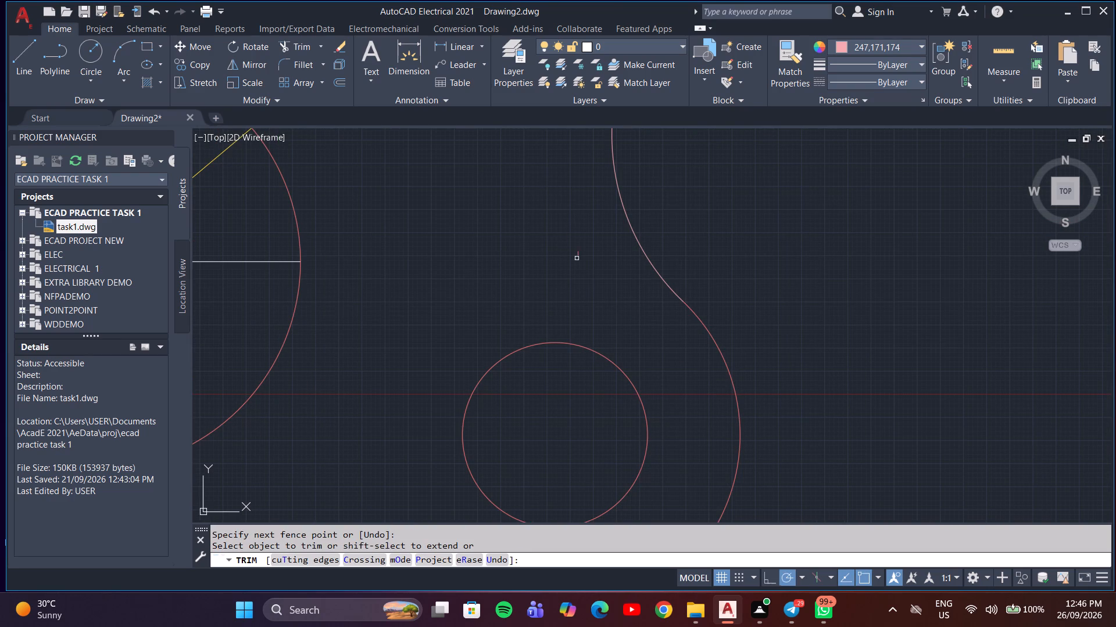
left_click(578, 257)
scroll(501, 255, "down", 2)
middle_click_drag(426, 281, 428, 289)
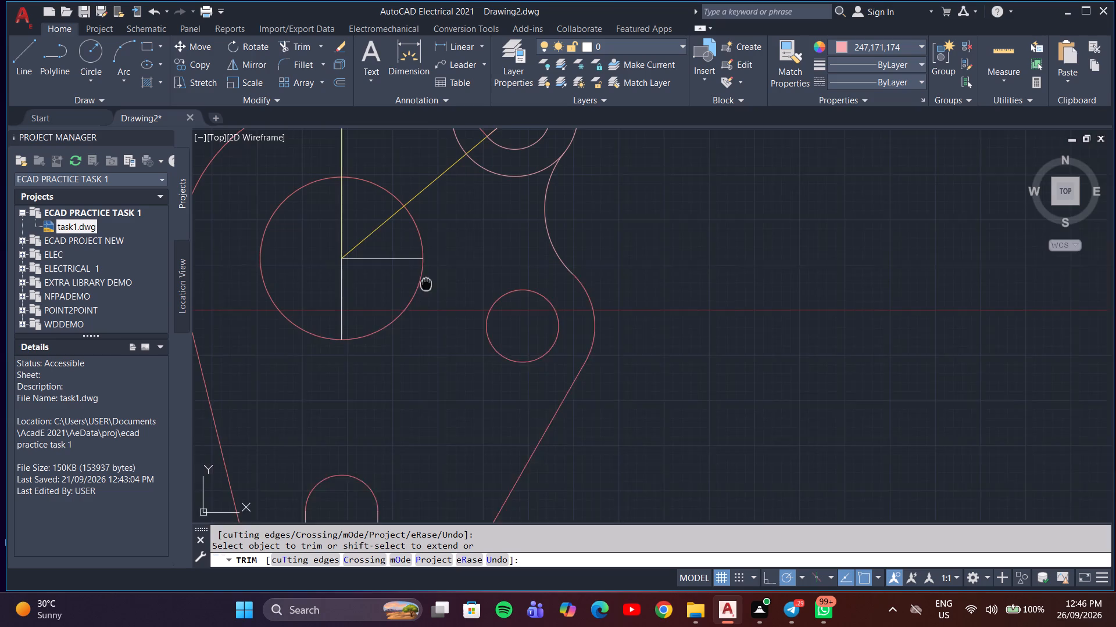
middle_click_drag(428, 289, 435, 305)
left_click_drag(318, 303, 393, 276)
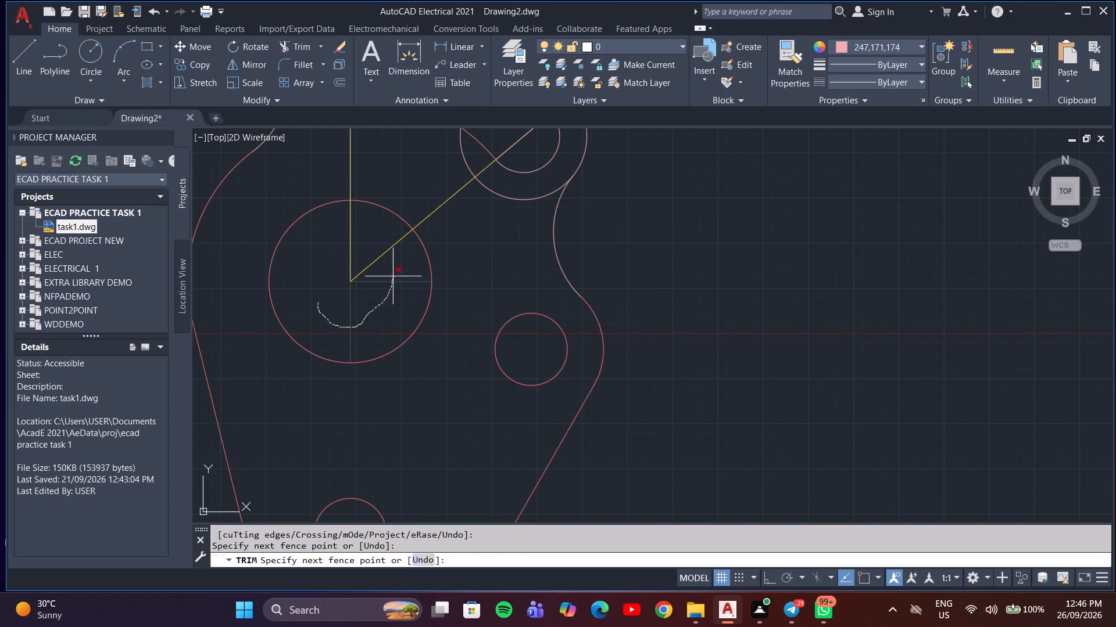
left_click_drag(393, 276, 394, 274)
Trim the inner portions of the two large end circles around the curved slot, leaving only their outer outline arcs.
scroll(396, 286, "down", 2)
middle_click_drag(463, 287, 464, 383)
scroll(424, 335, "up", 2)
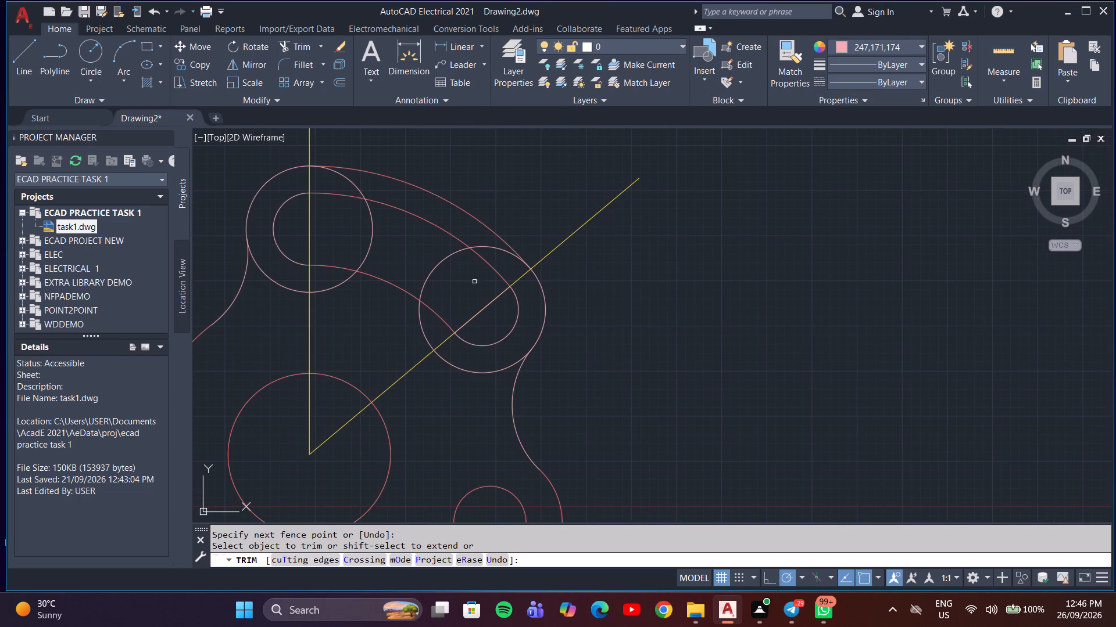
left_click_drag(450, 273, 421, 254)
left_click_drag(497, 255, 483, 240)
left_click(288, 290)
left_click(325, 289)
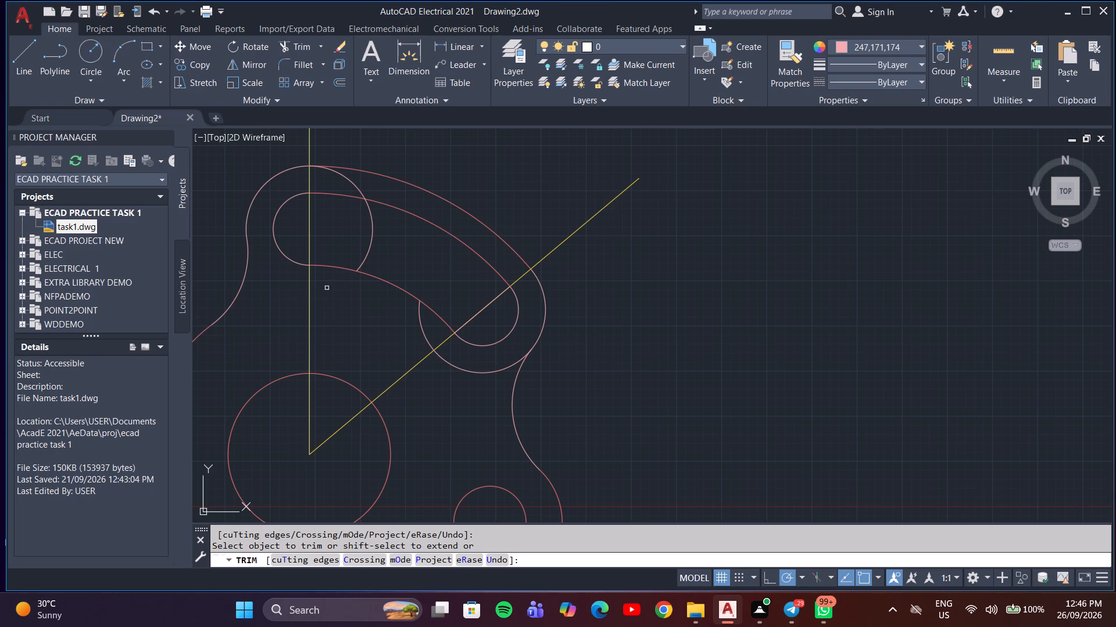
left_click(367, 253)
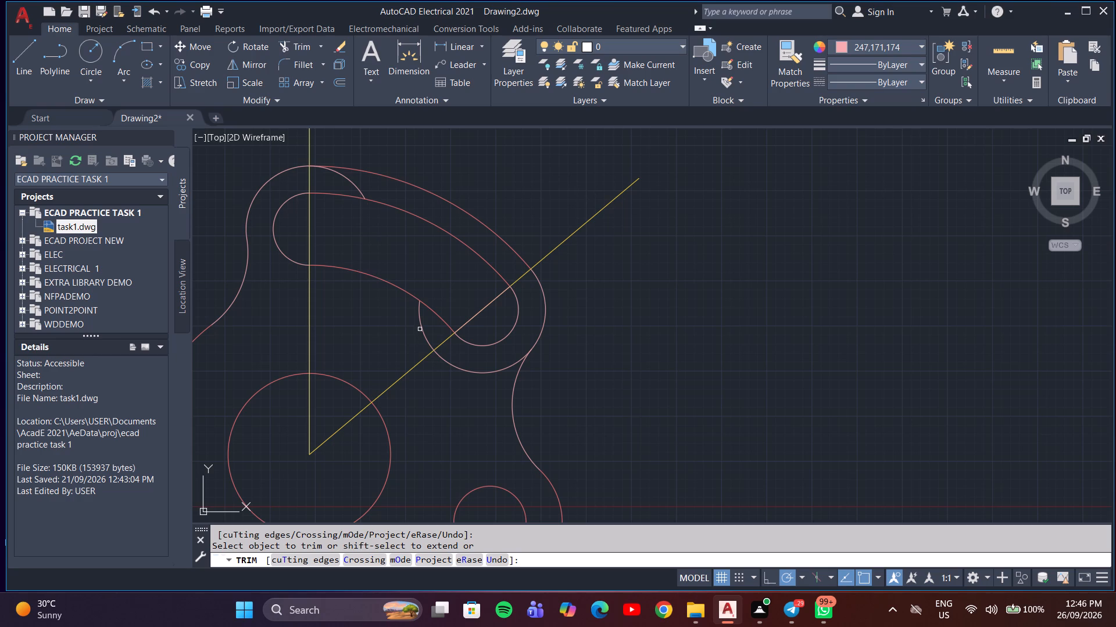
left_click(423, 326)
left_click(462, 370)
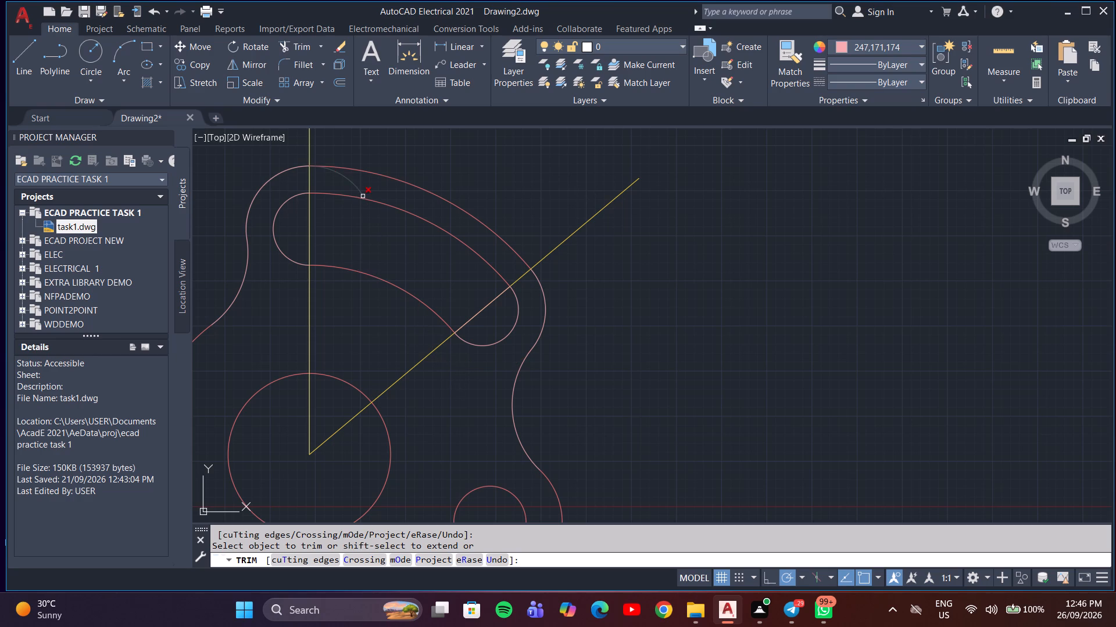
left_click(359, 193)
Start a linear dimension at the centre of the straight slot's lower arc.
scroll(439, 269, "down", 1)
scroll(515, 333, "down", 2)
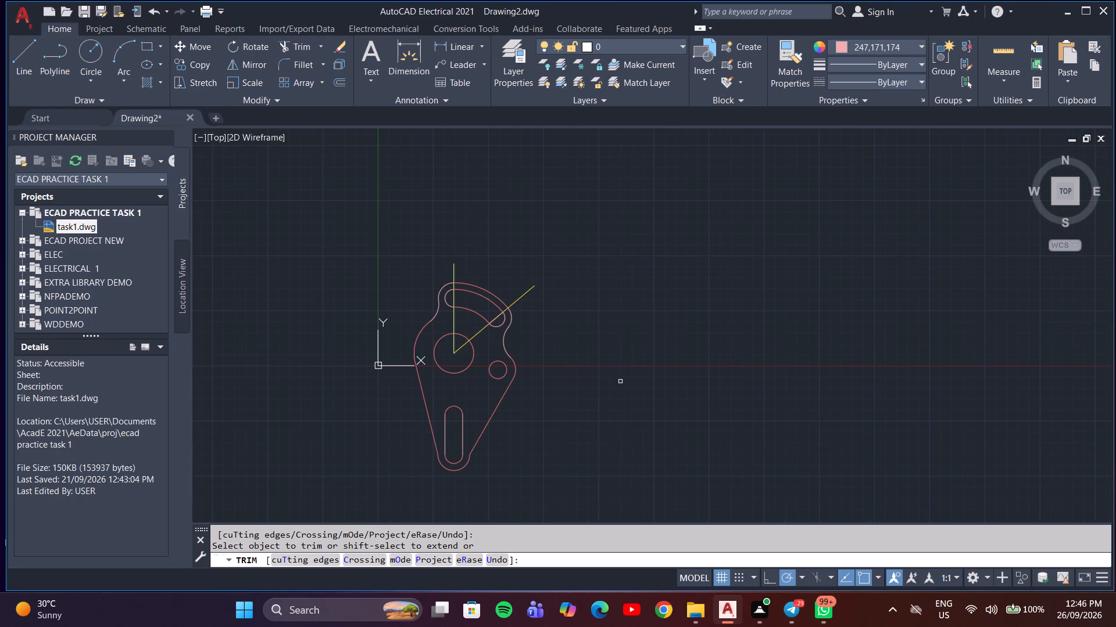
left_click(454, 42)
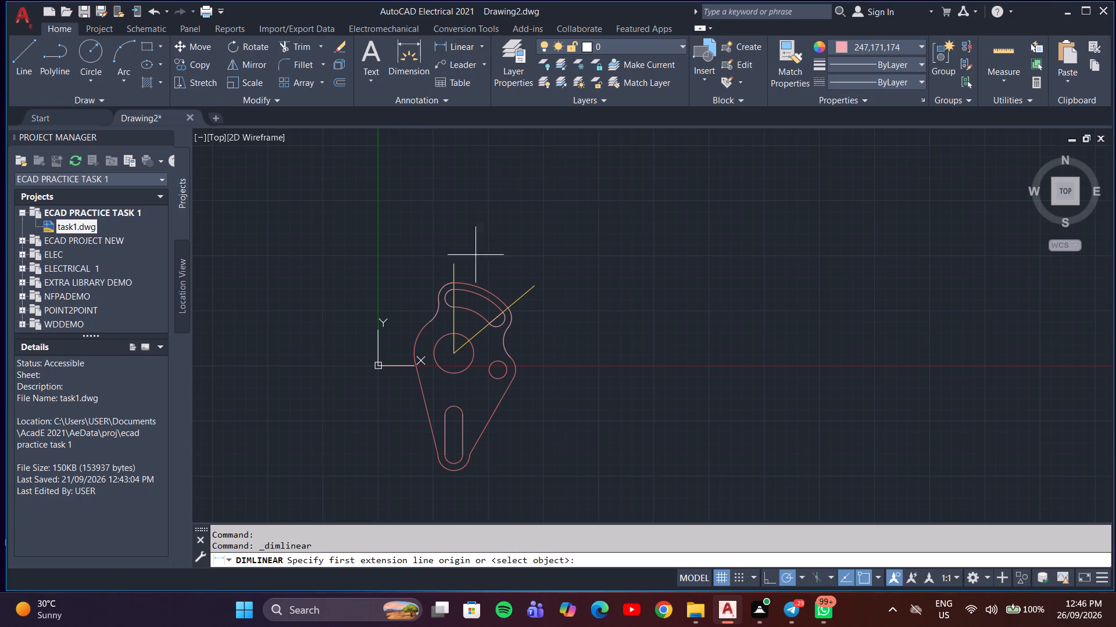
left_click(483, 47)
left_click(478, 70)
scroll(443, 206, "down", 1)
scroll(445, 208, "up", 1)
middle_click_drag(479, 348, 479, 288)
scroll(468, 359, "up", 3)
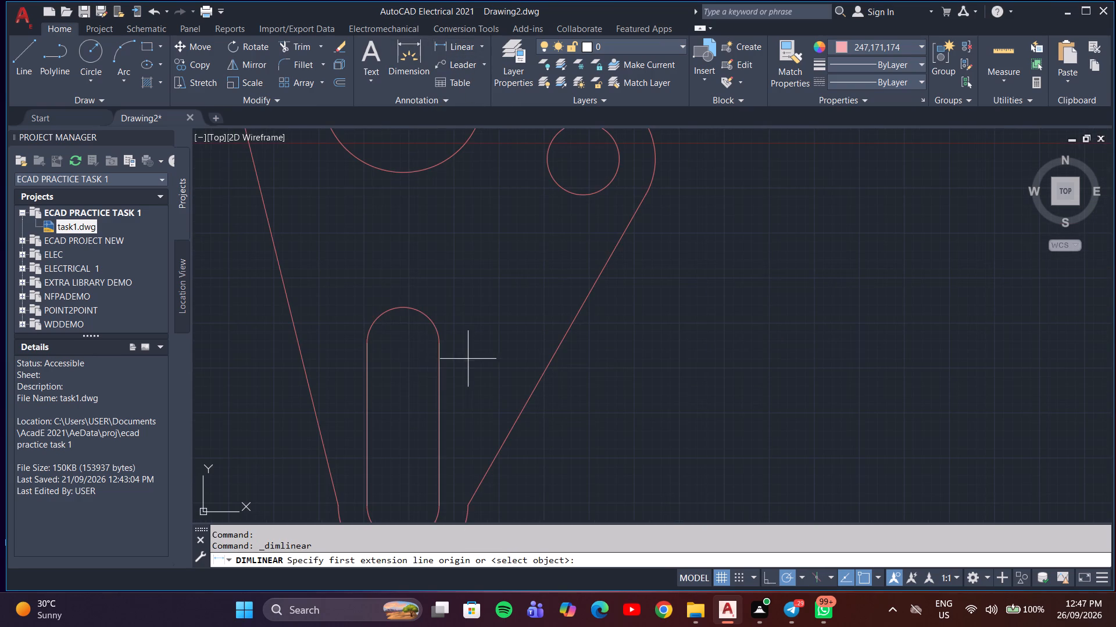
middle_click_drag(417, 427, 427, 352)
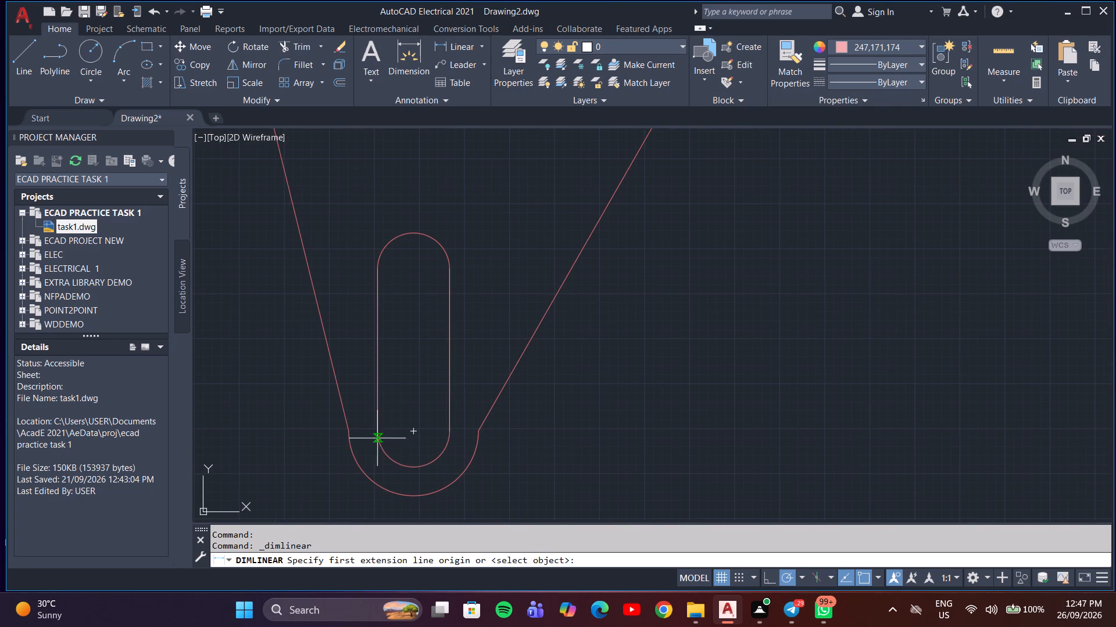
left_click(416, 428)
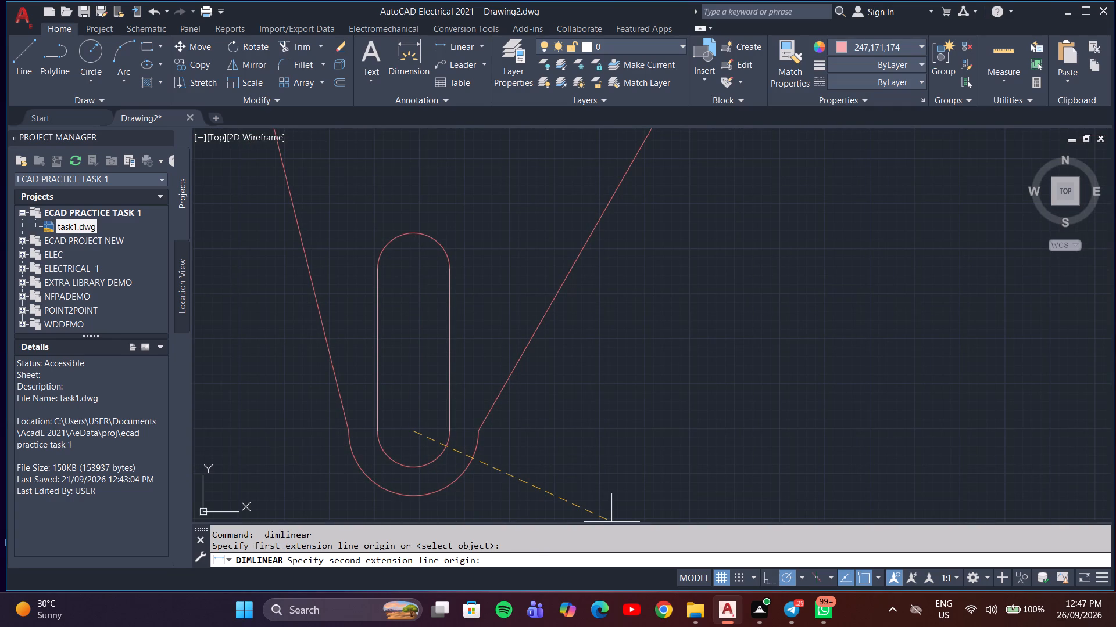
Enable Intersection and all other object snap modes in the drafting settings.
left_click(881, 574)
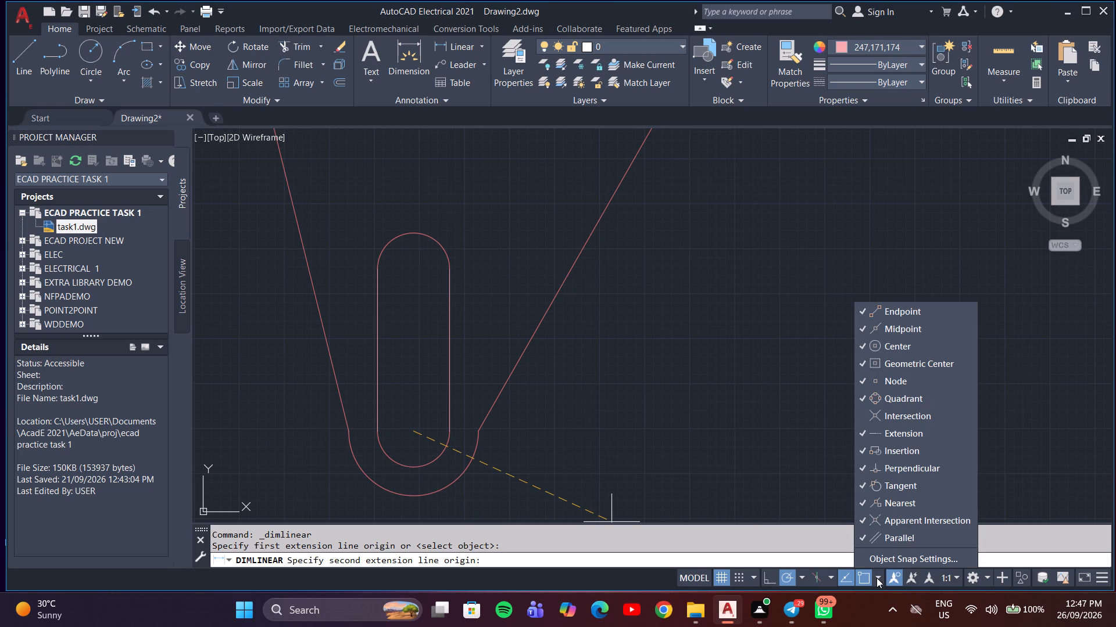
left_click(884, 416)
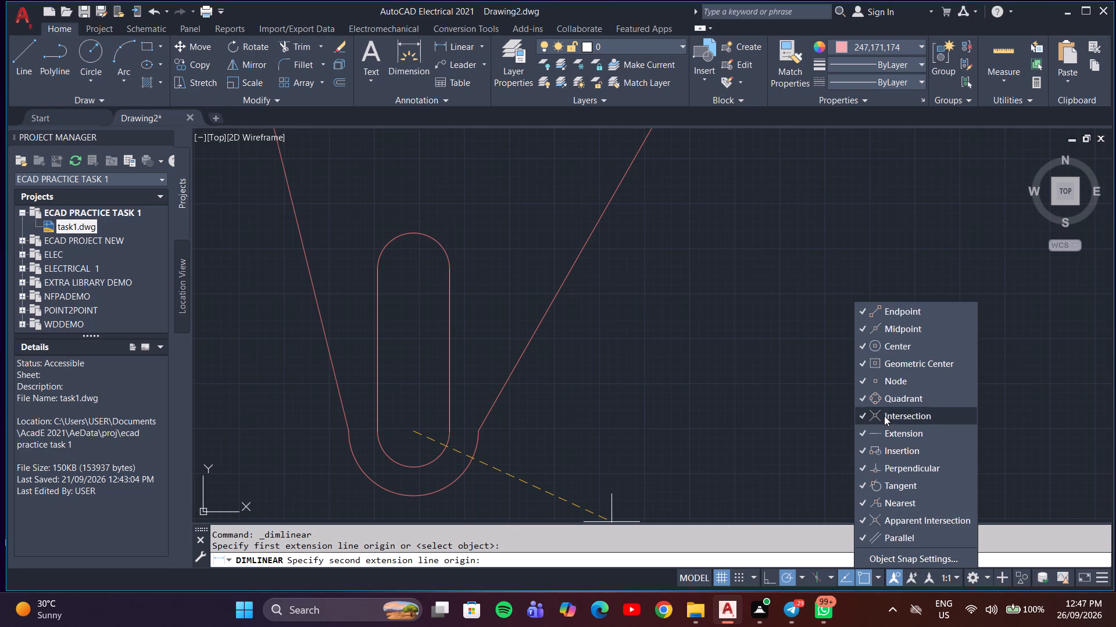
left_click(881, 557)
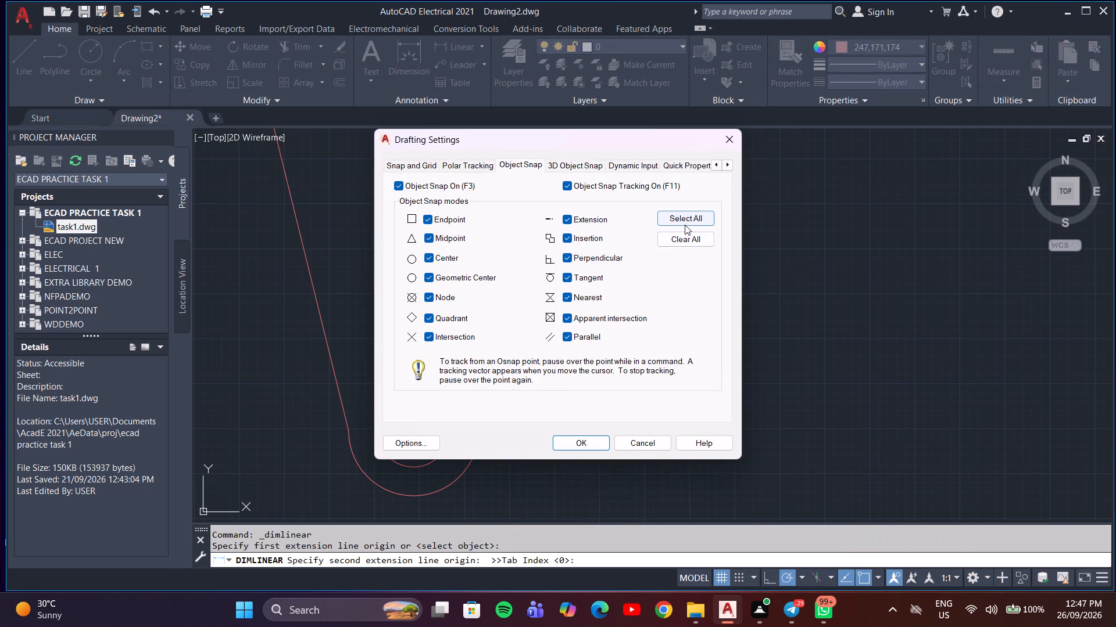
left_click(684, 222)
left_click(567, 441)
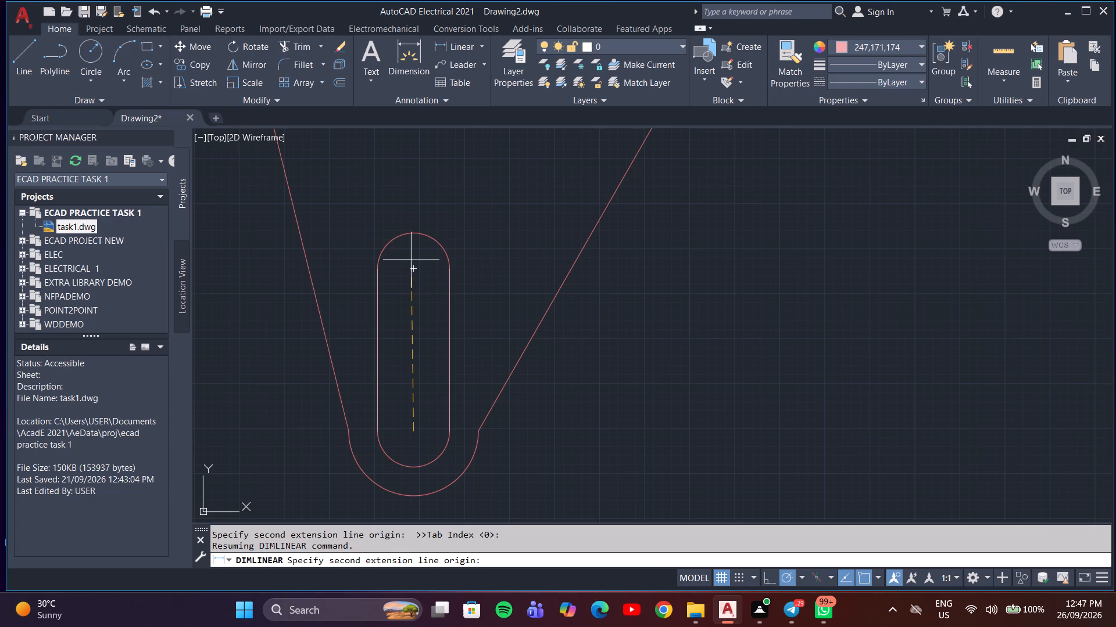
Finish the vertical dimension at the centre of the slot's upper arc, placing it outside the figure's right slanted edge.
left_click(413, 269)
left_click(657, 307)
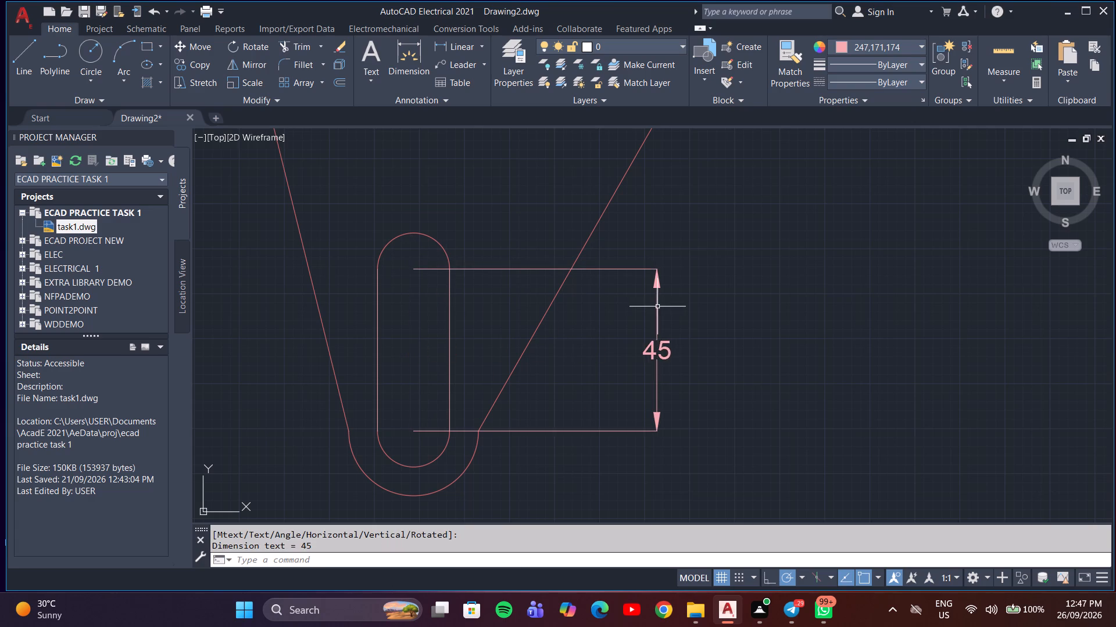
scroll(673, 383, "down", 3)
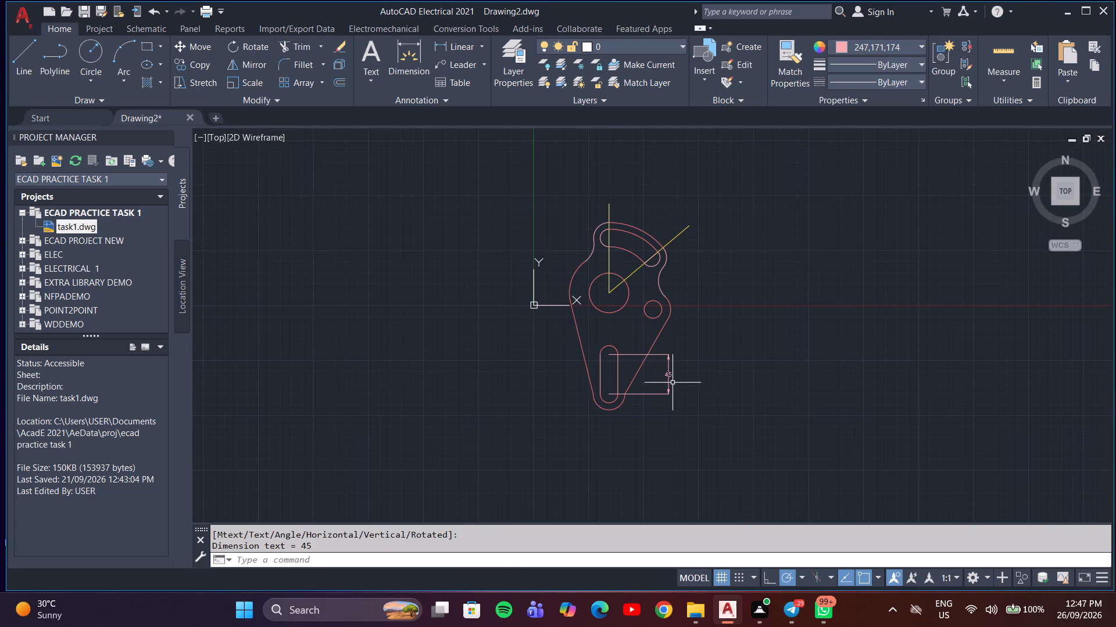
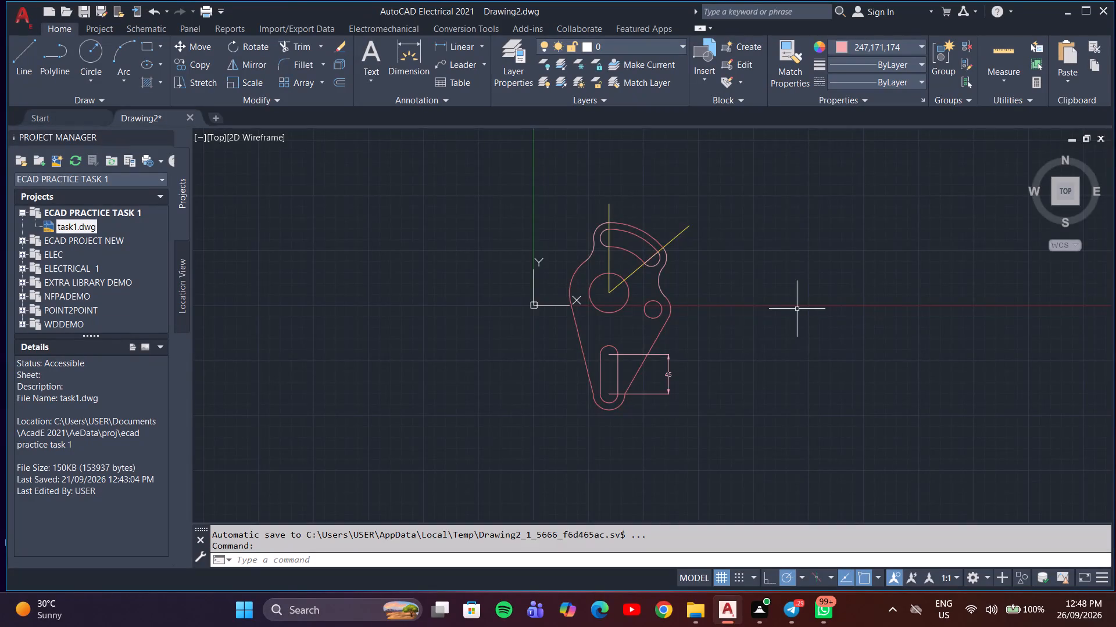
Dimension the radius of the figure's outermost top arc, placing the text outside the outline, above the slanted yellow construction line.
scroll(732, 334, "up", 2)
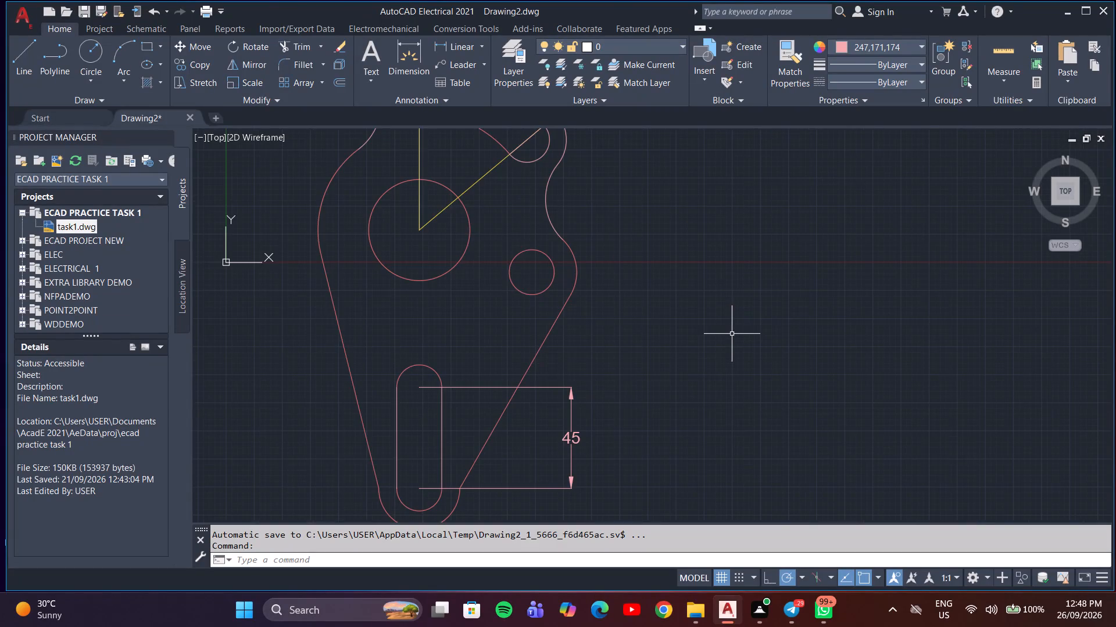
middle_click_drag(732, 334, 564, 336)
scroll(565, 336, "down", 1)
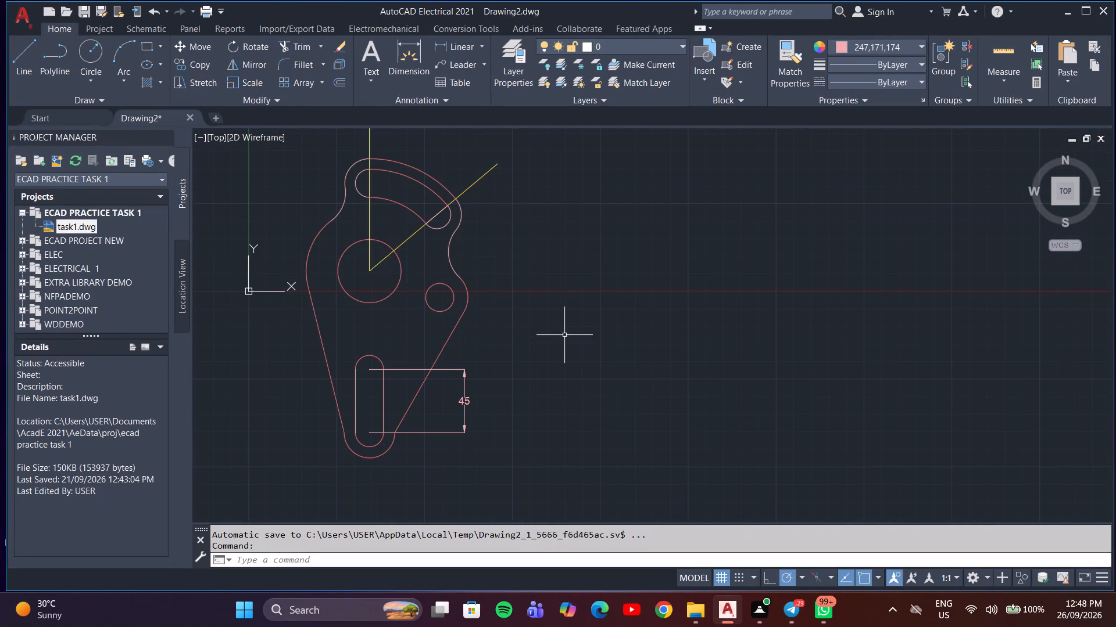
left_click(419, 67)
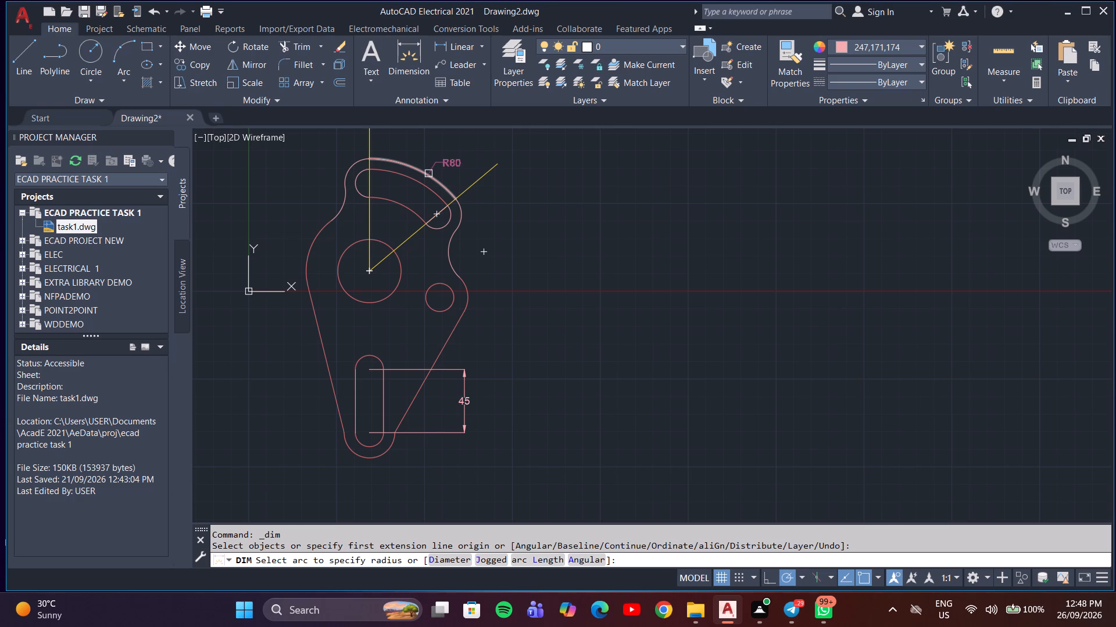
scroll(428, 174, "up", 3)
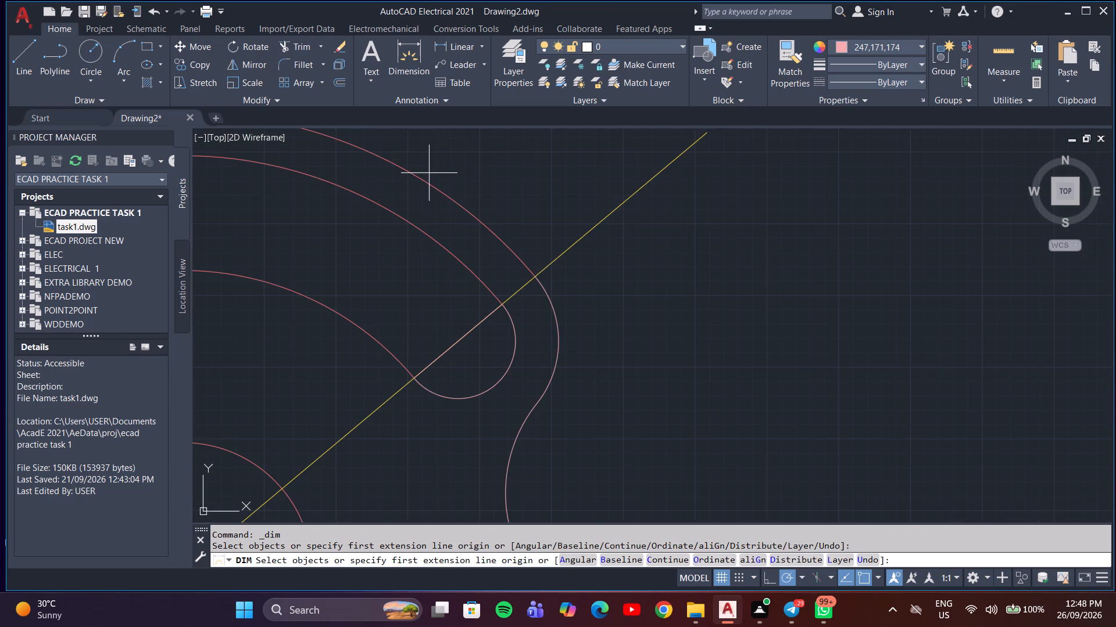
middle_click_drag(429, 173, 366, 305)
scroll(429, 173, "up", 1)
scroll(366, 305, "down", 2)
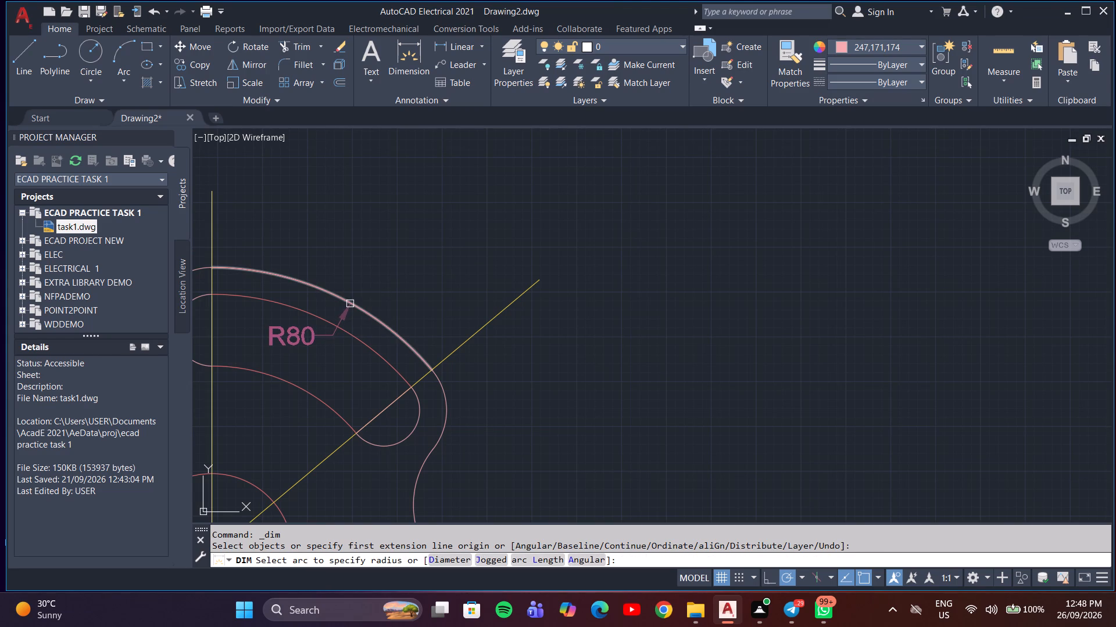
left_click(350, 304)
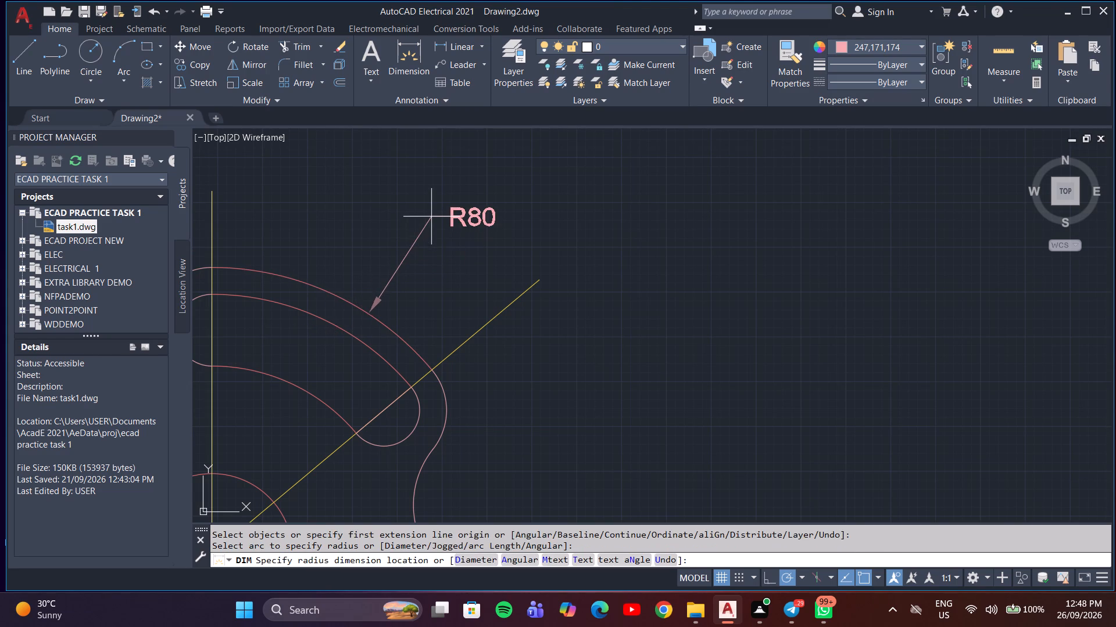
left_click(446, 197)
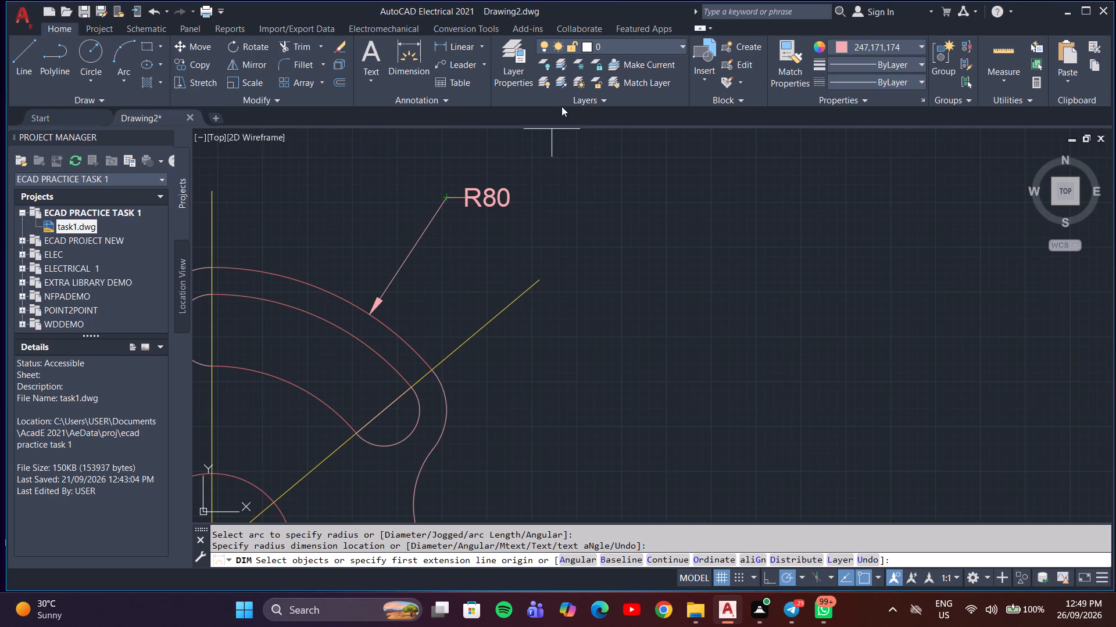
Dimension the radius of the curved slot's outer arc, placing the text just above the outline arc's radius dimension.
left_click(407, 62)
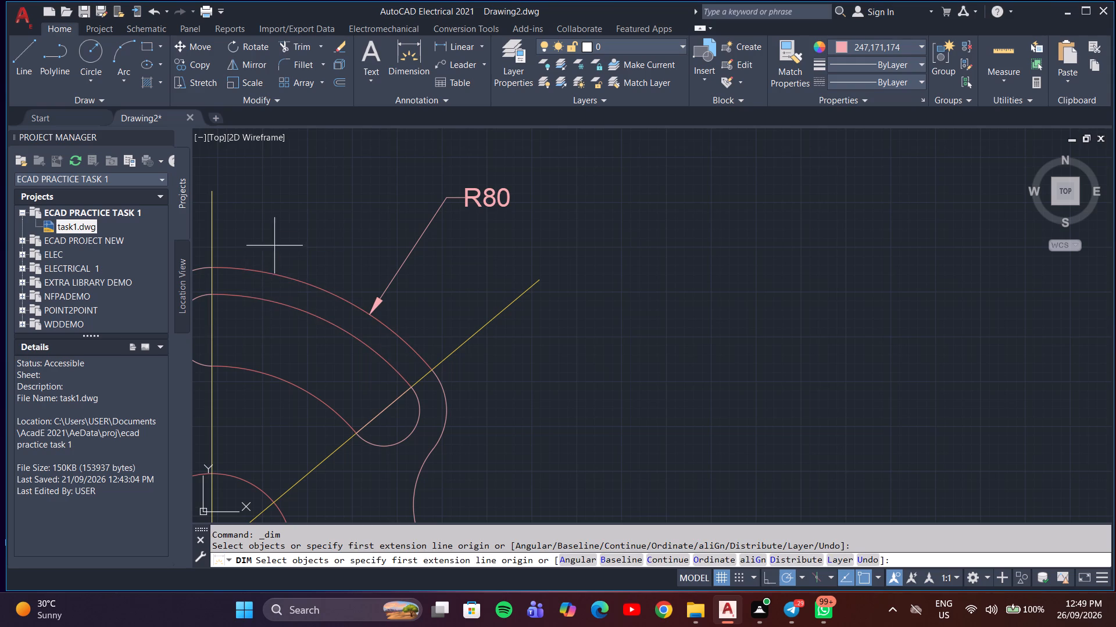
left_click(265, 298)
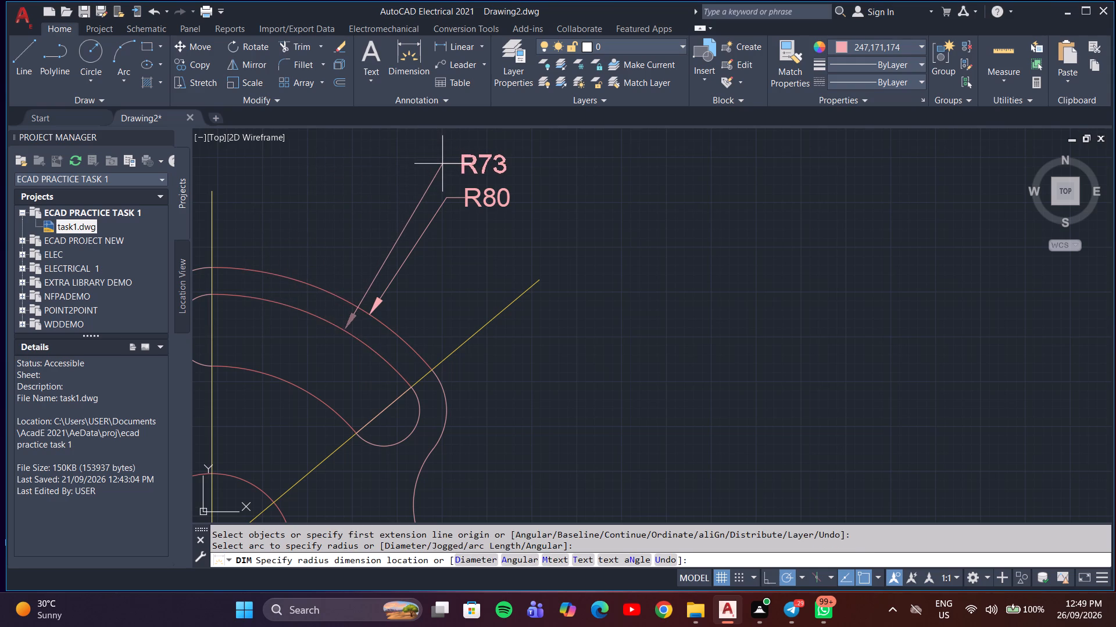
left_click(442, 164)
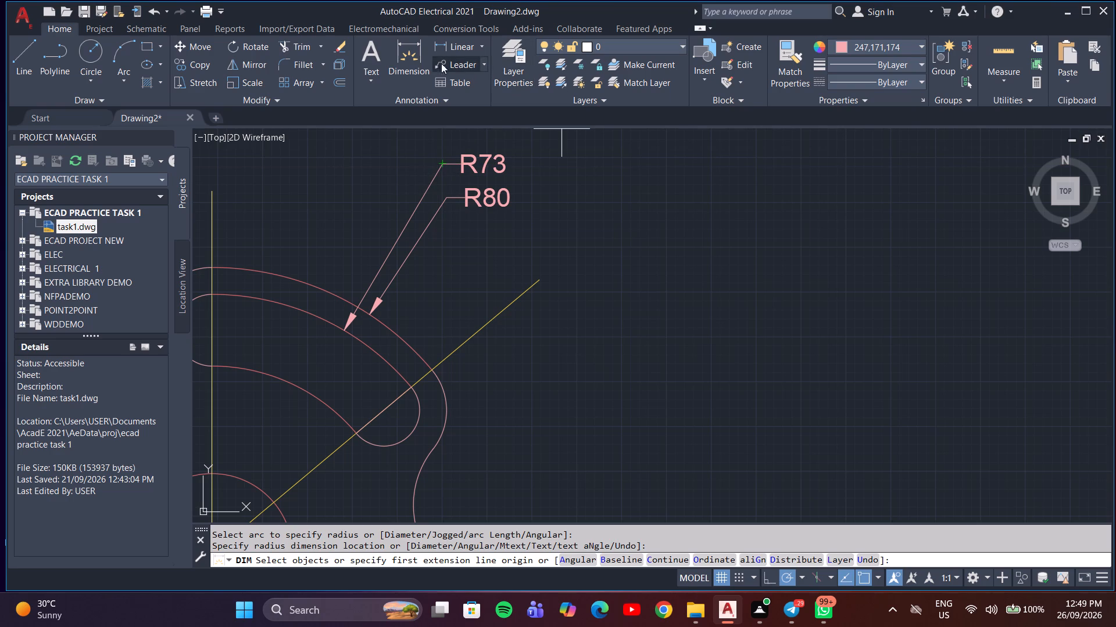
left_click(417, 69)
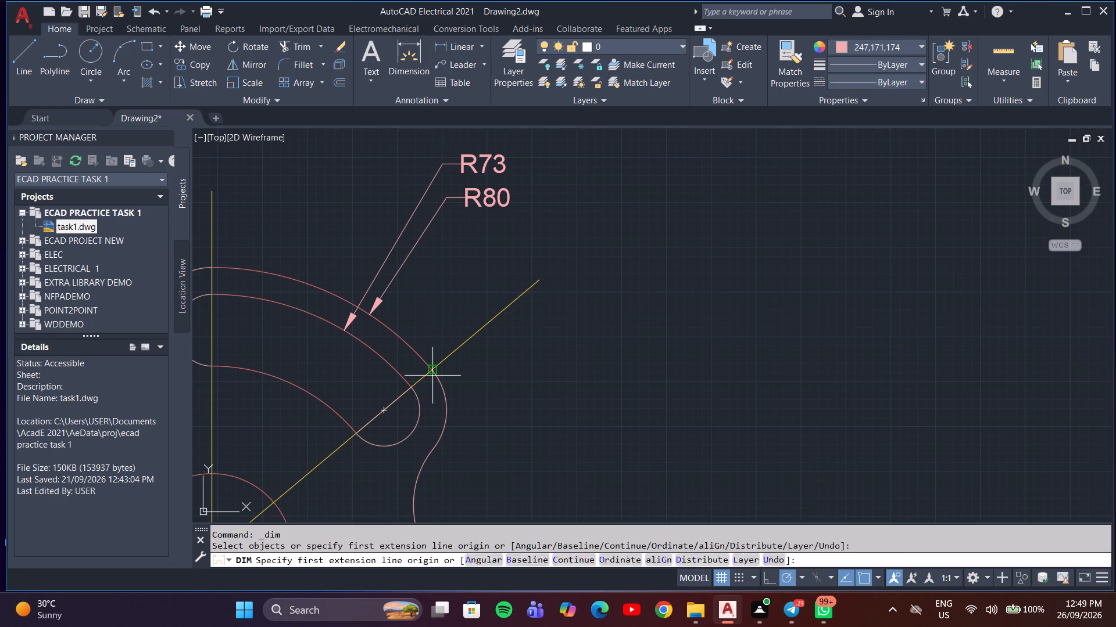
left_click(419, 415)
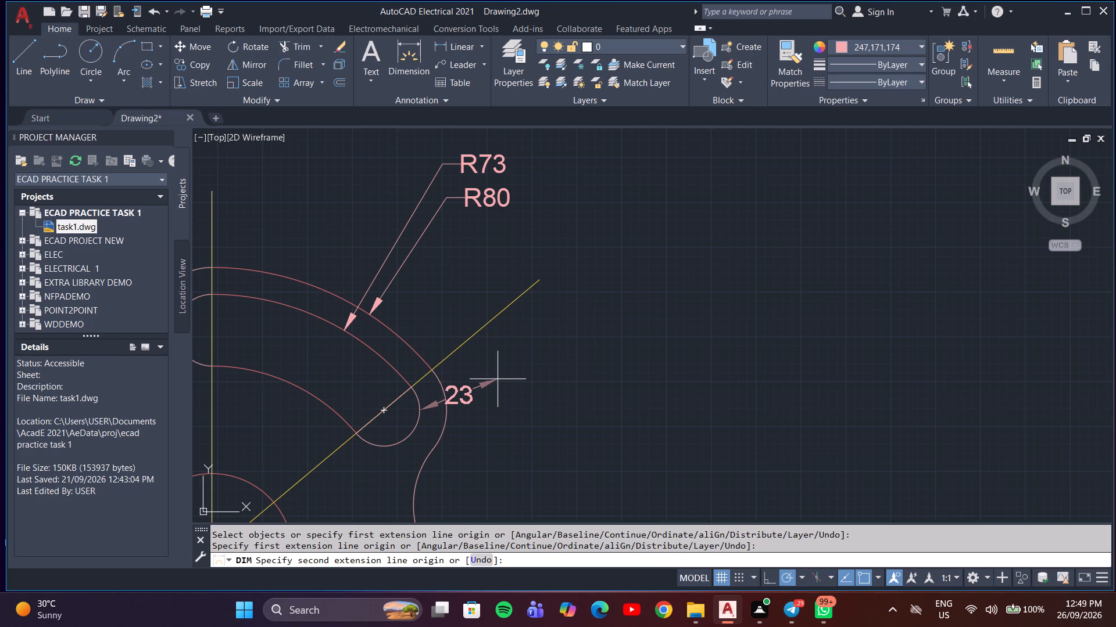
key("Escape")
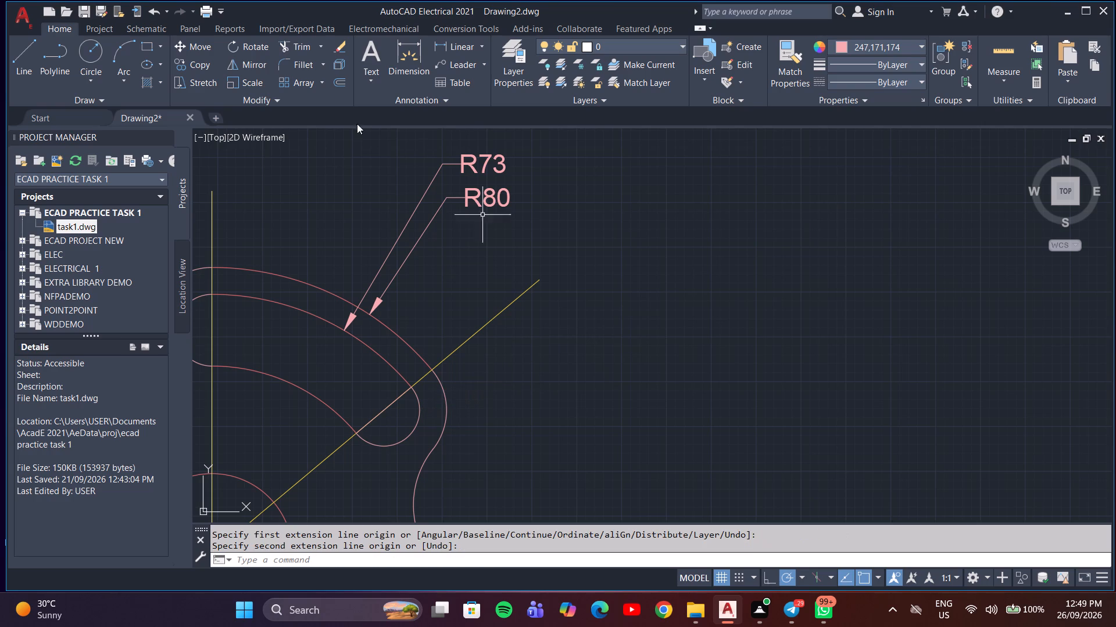
Add a radius dimension to the curved slot's right end arc, placing its text outside the figure to the right.
left_click(482, 47)
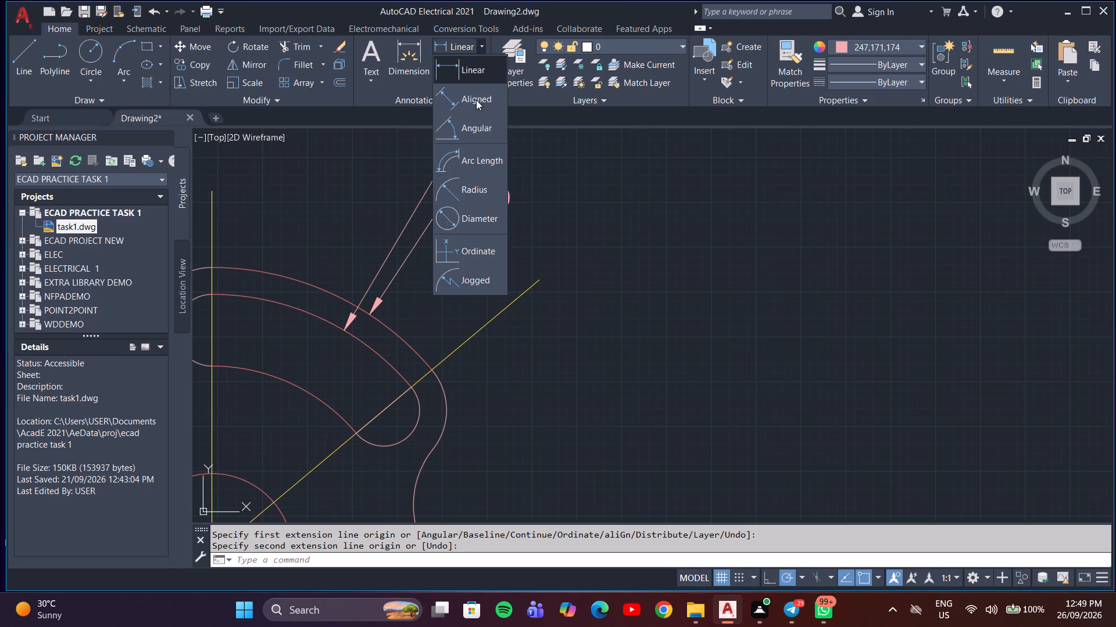
left_click(472, 186)
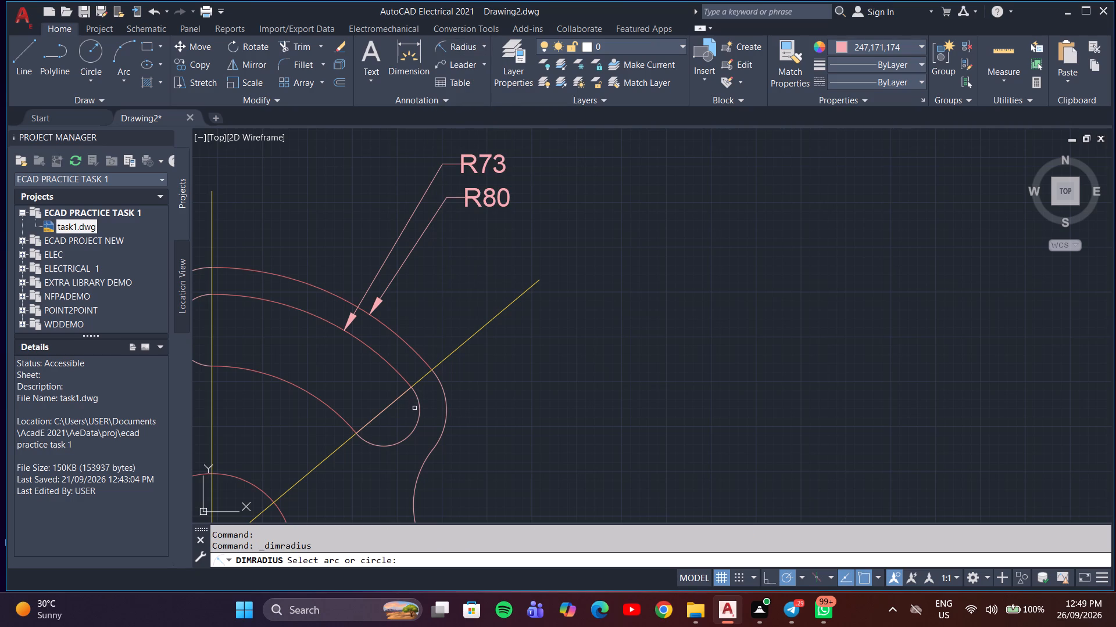
left_click(418, 409)
left_click(577, 389)
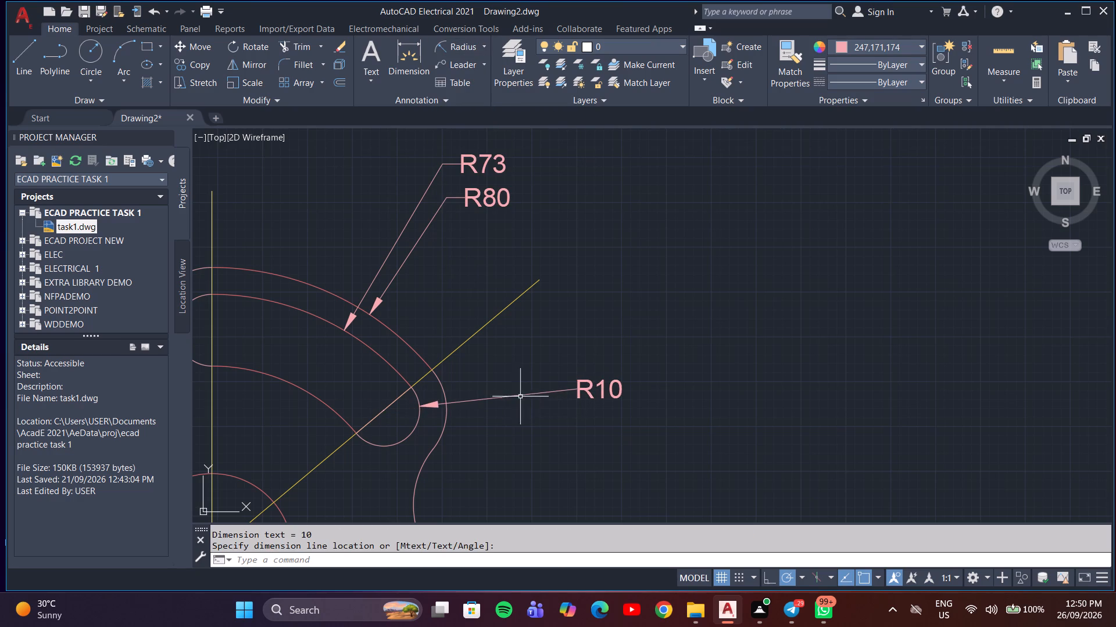
key("space")
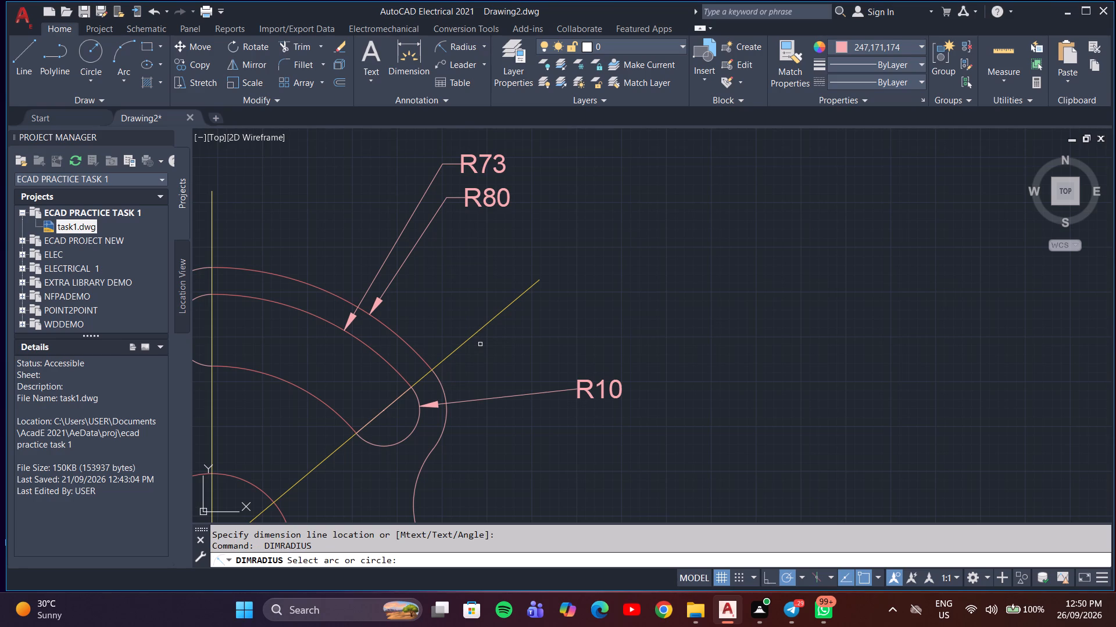
Draw a circle of about 65 radius to the right of the lever figure and a circle of about 43 radius above it.
scroll(480, 344, "down", 1)
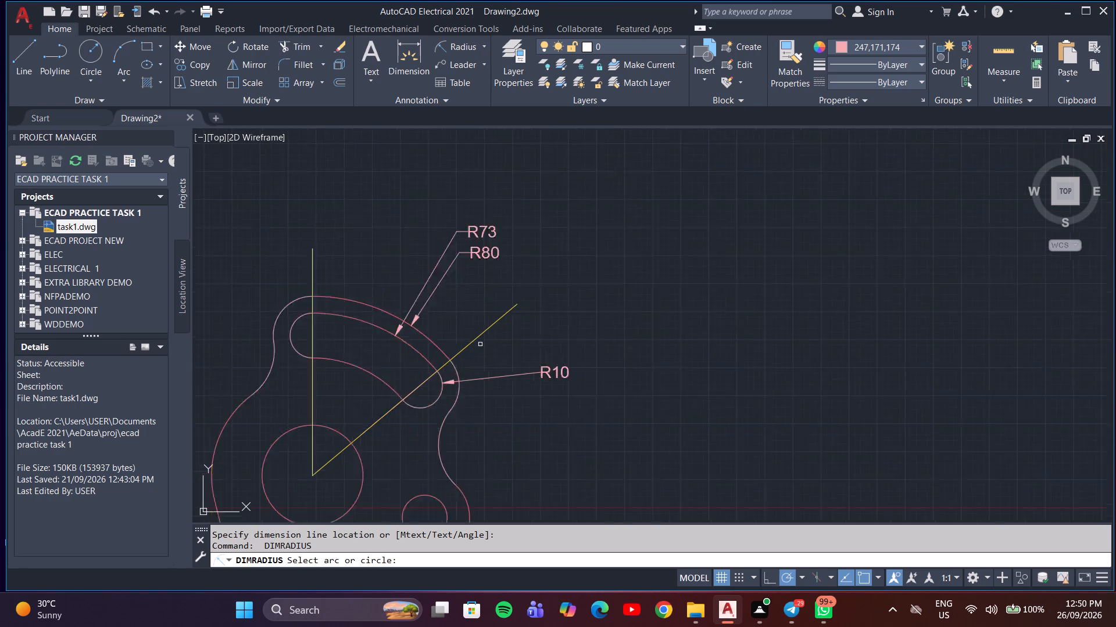
scroll(480, 344, "down", 2)
middle_click_drag(475, 372, 512, 355)
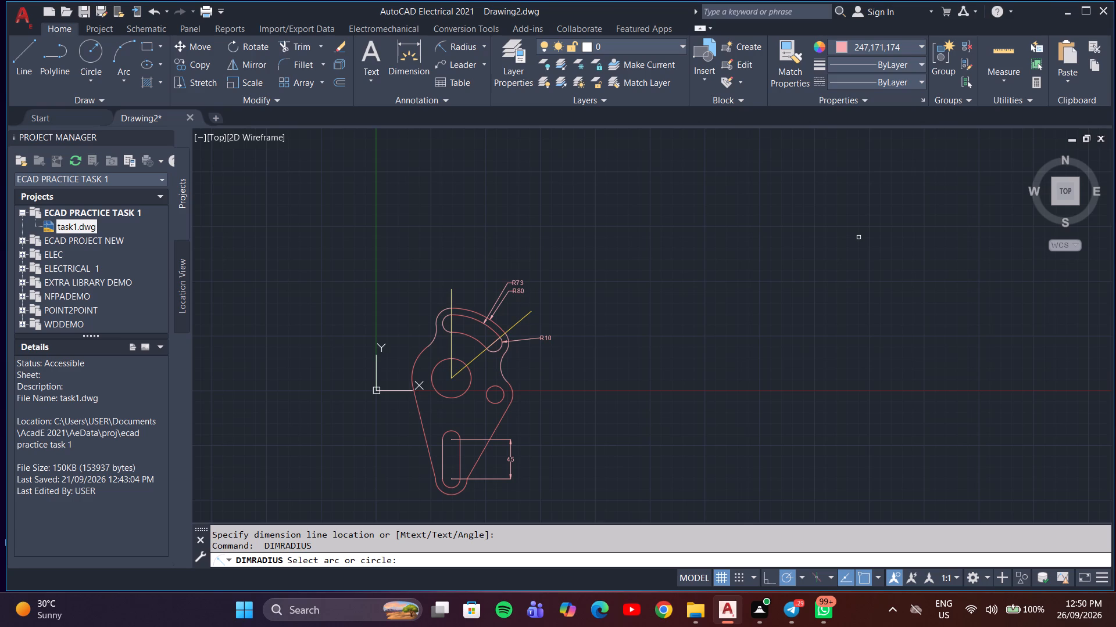
left_click(93, 45)
left_click(747, 298)
left_click(707, 338)
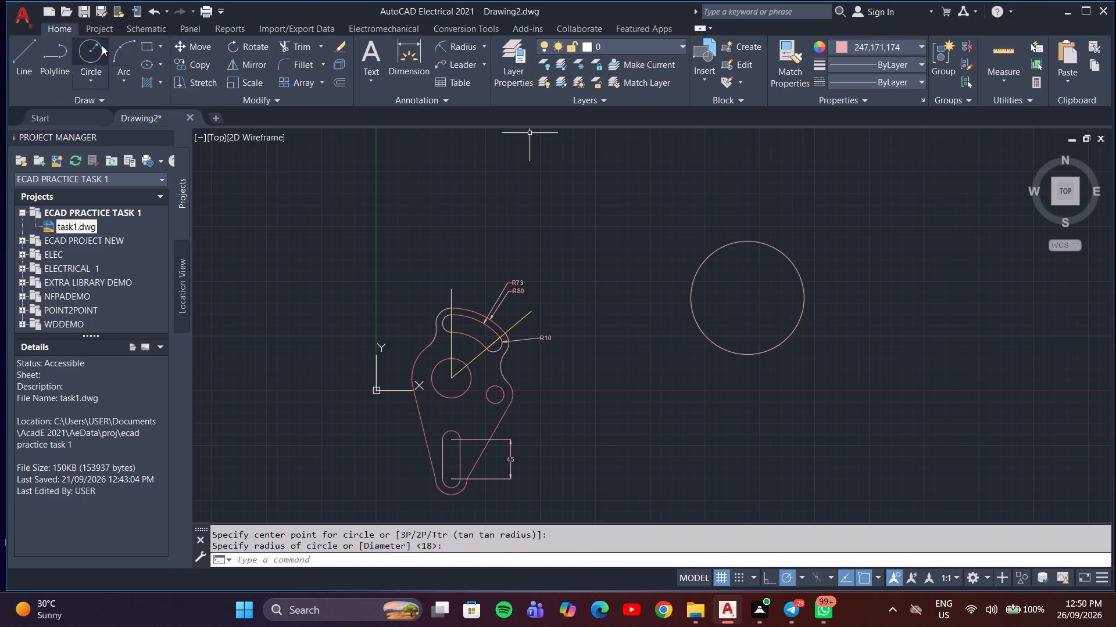
left_click(101, 46)
middle_click_drag(763, 198, 763, 246)
left_click(764, 234)
left_click(728, 246)
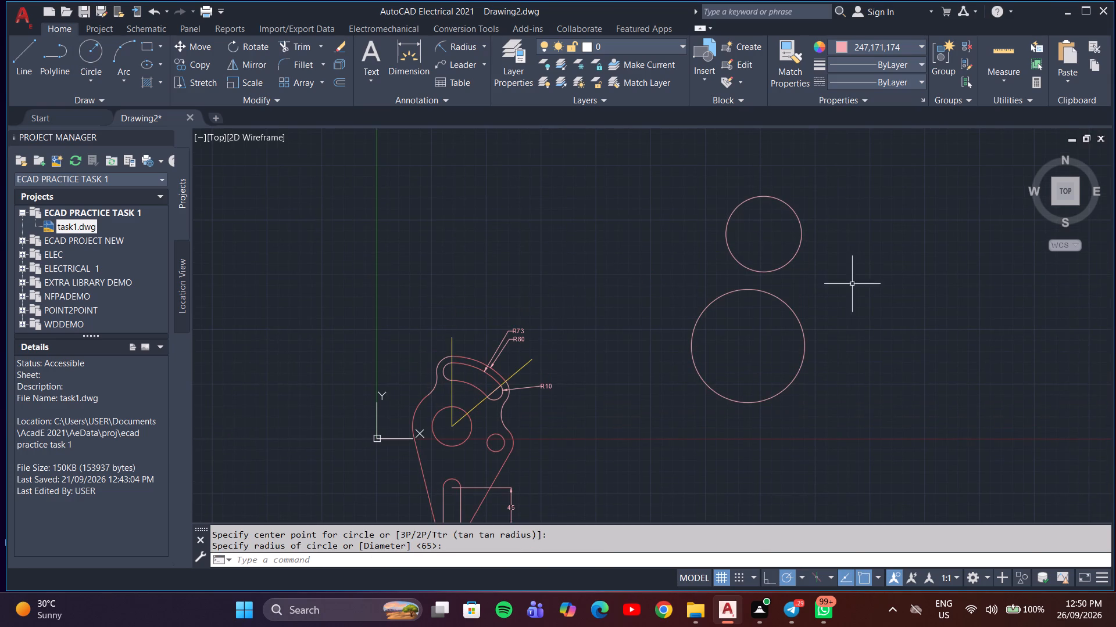
Fillet the two new circles together on both their left and right sides with the 25 radius, forming a neck between them.
double_click(294, 61)
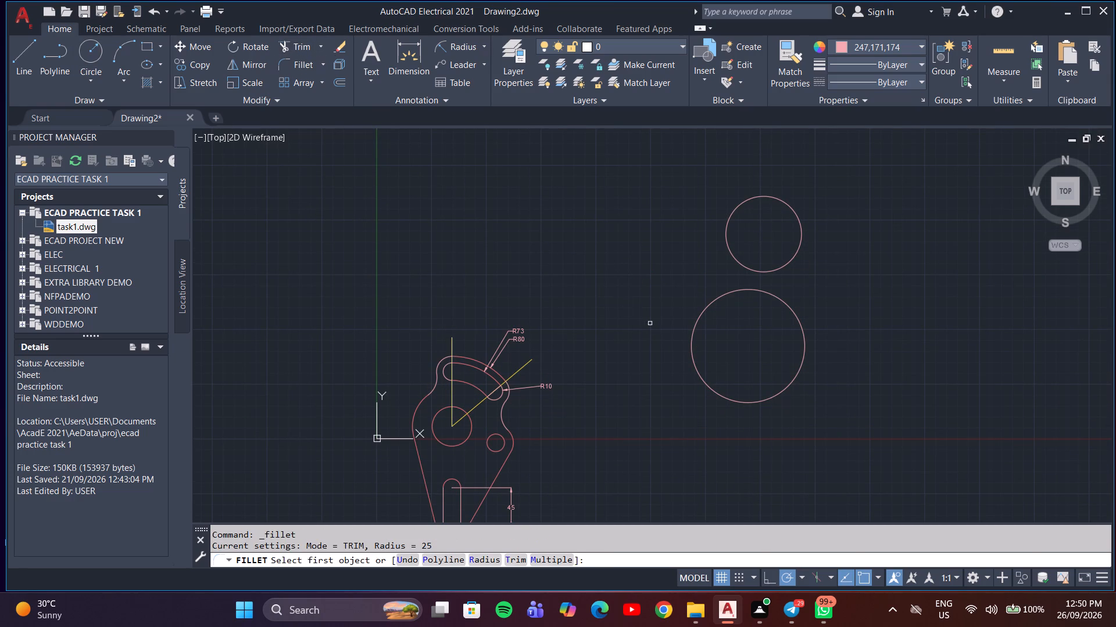
left_click(708, 305)
left_click(727, 247)
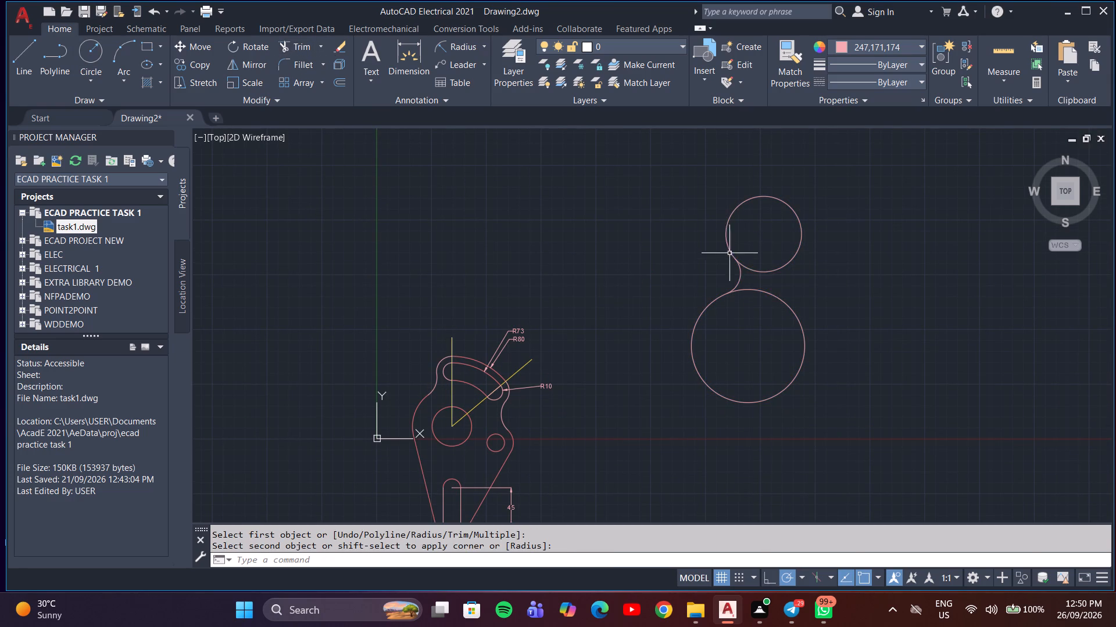
key("space")
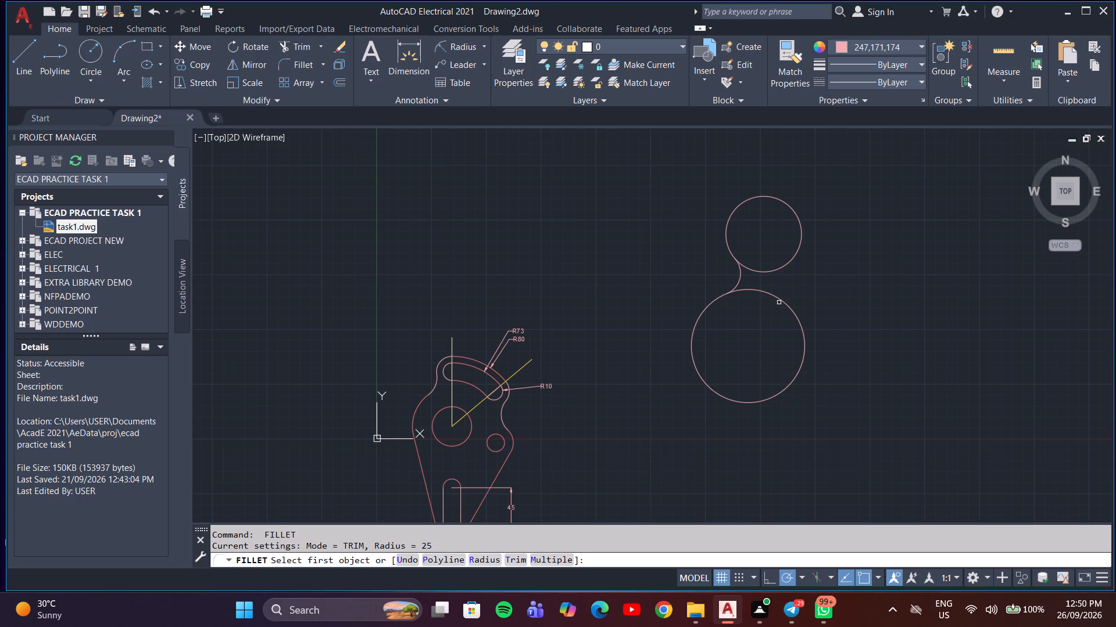
left_click(779, 302)
left_click(779, 297)
left_click(781, 266)
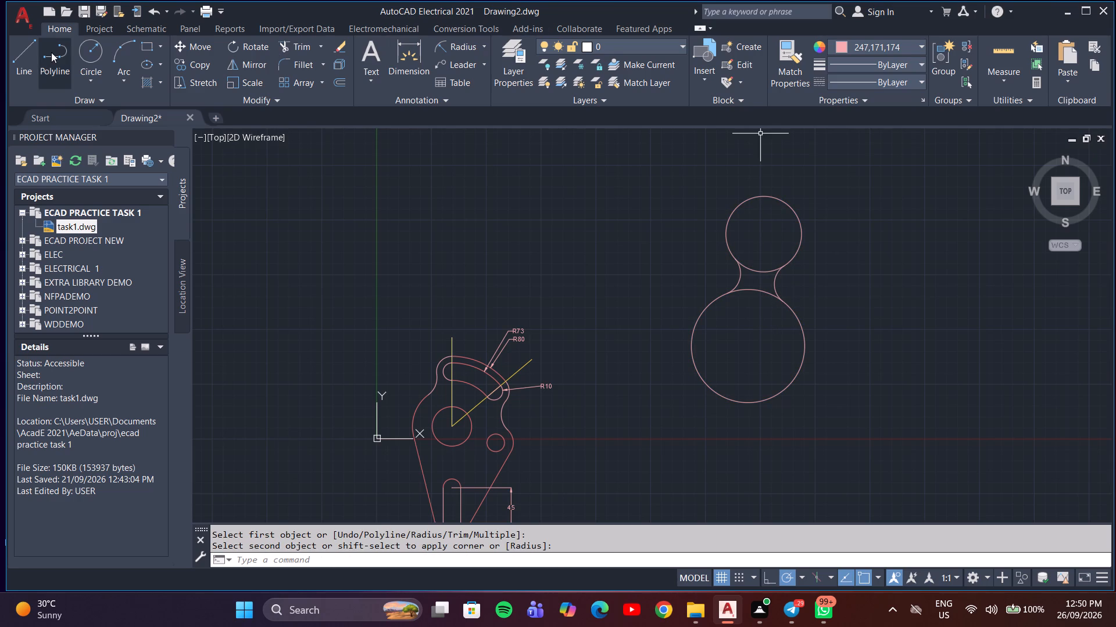
Draw two small circles side by side as eyes in the upper circle, the left one about 9 in radius.
left_click(80, 46)
left_click(741, 214)
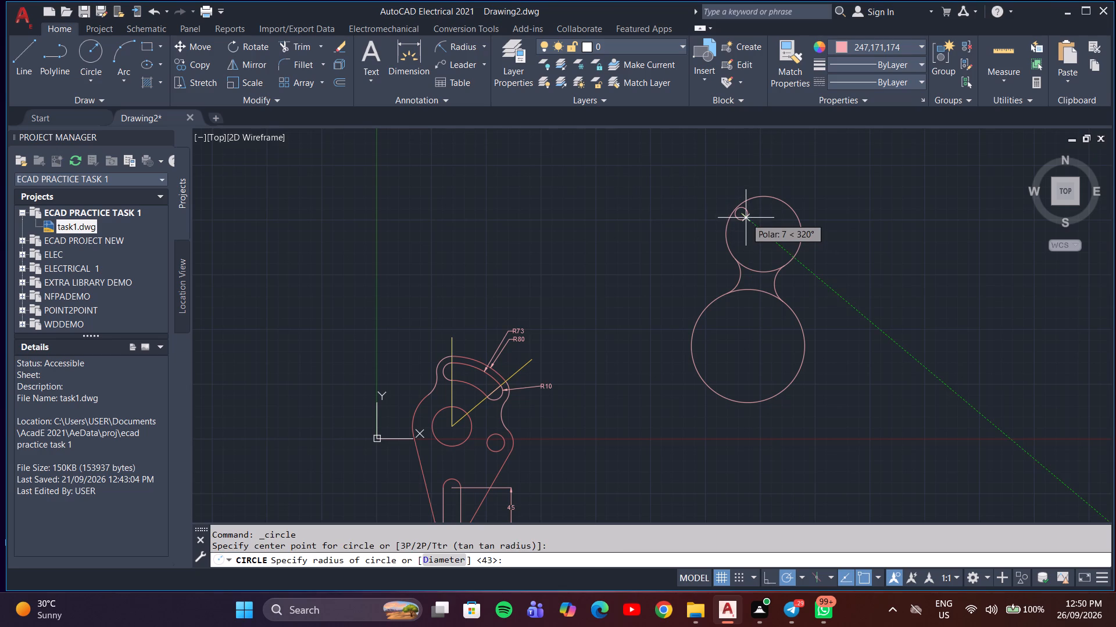
key("Escape")
key("space")
left_click(750, 215)
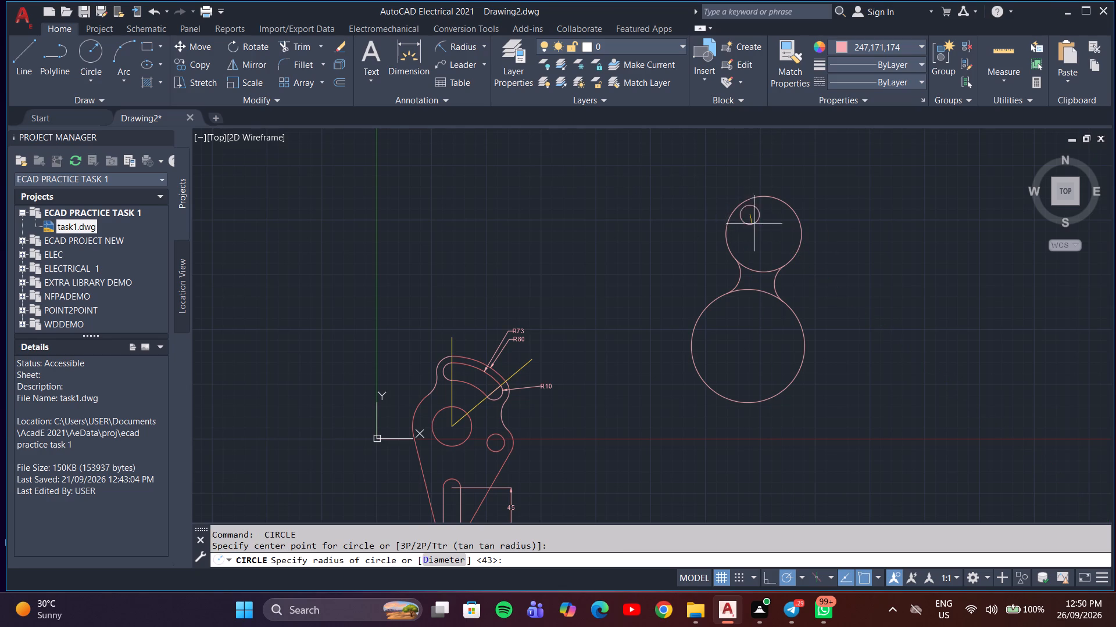
left_click(754, 221)
key("space")
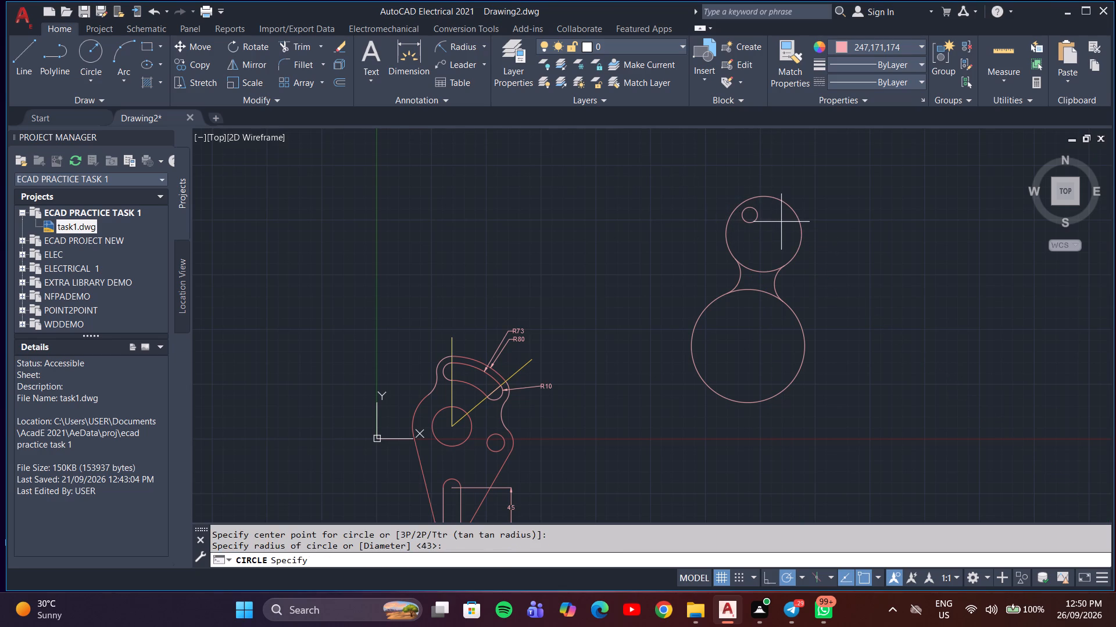
left_click(778, 216)
left_click(782, 221)
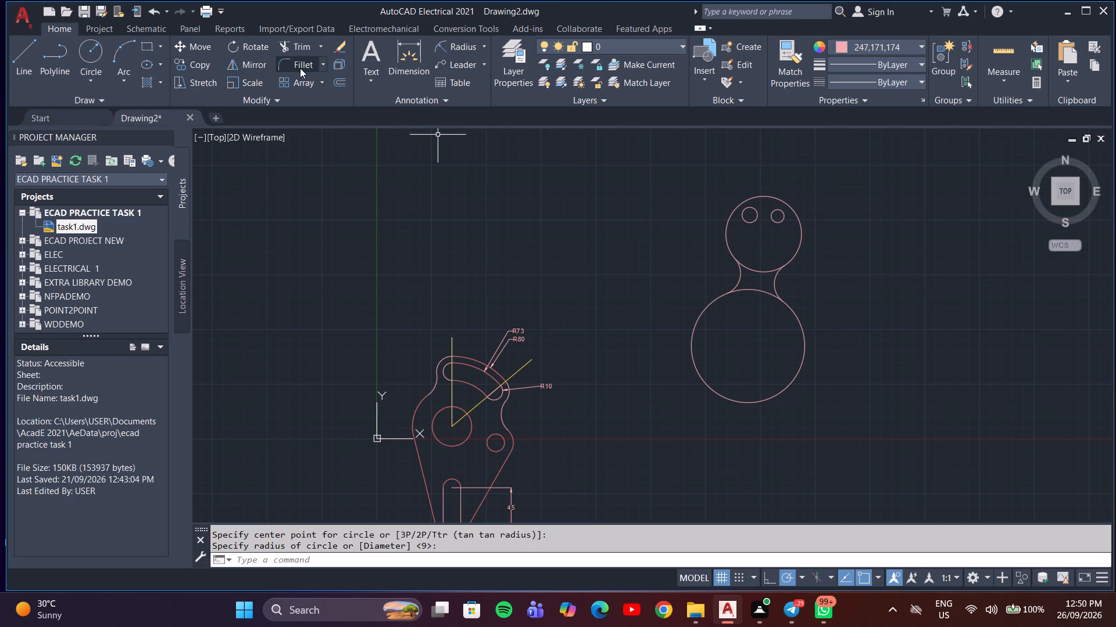
Draw a small horizontal rectangle as a mouth below the two eye circles inside the upper circle.
left_click(151, 45)
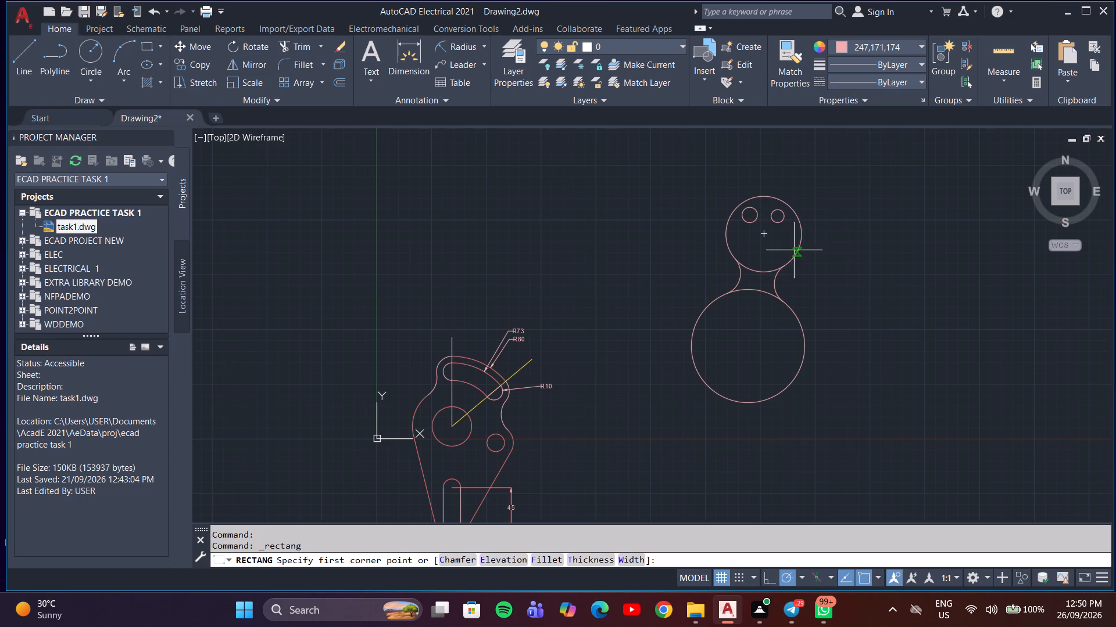
left_click(748, 239)
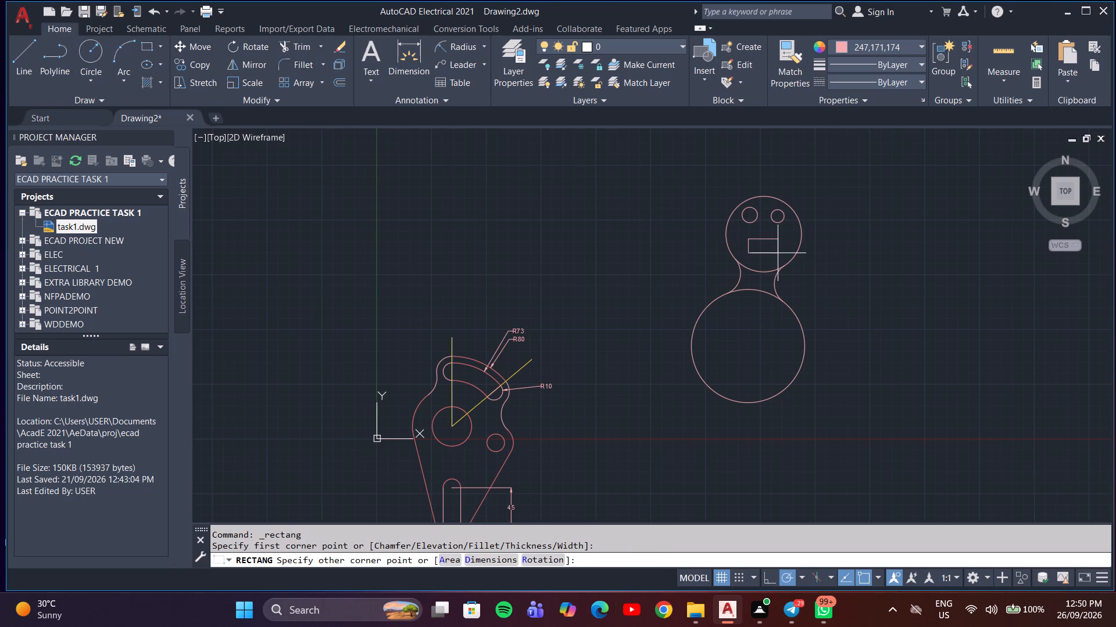
left_click(772, 253)
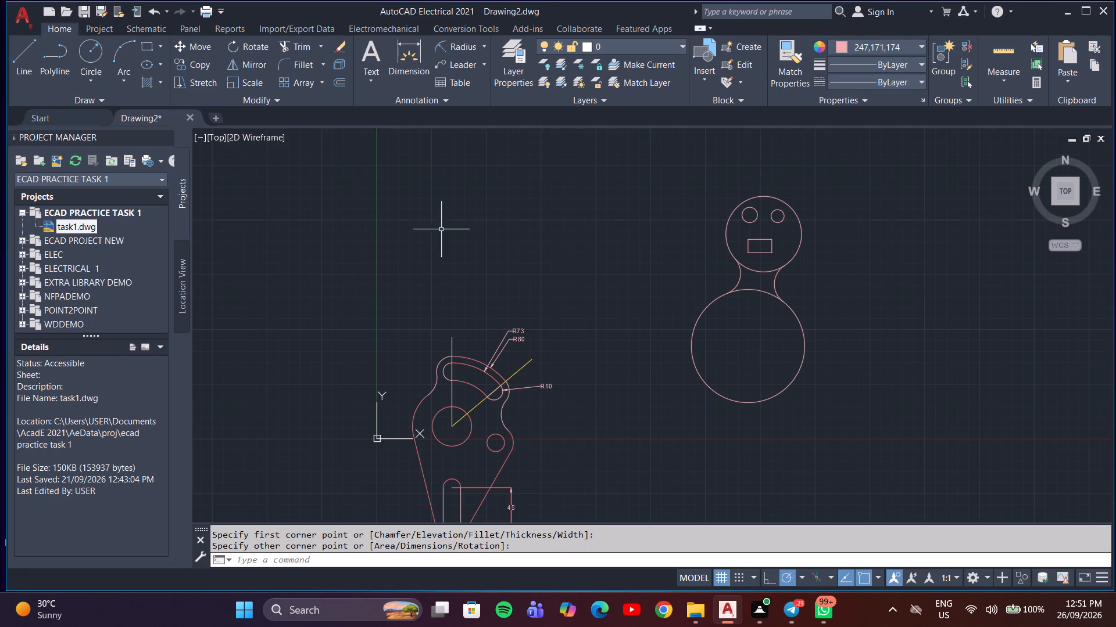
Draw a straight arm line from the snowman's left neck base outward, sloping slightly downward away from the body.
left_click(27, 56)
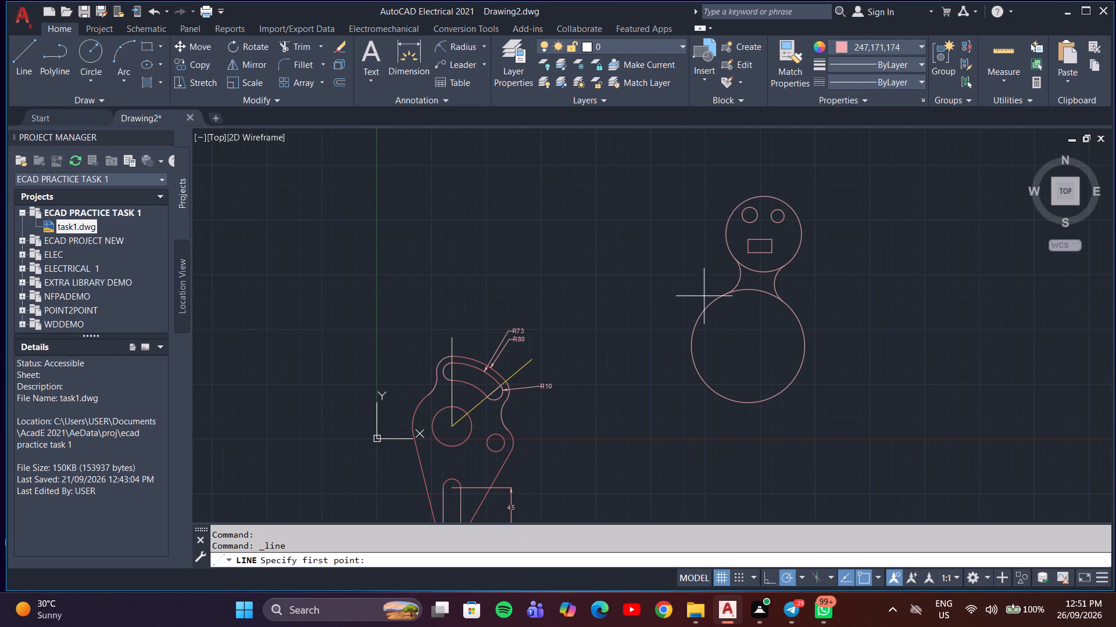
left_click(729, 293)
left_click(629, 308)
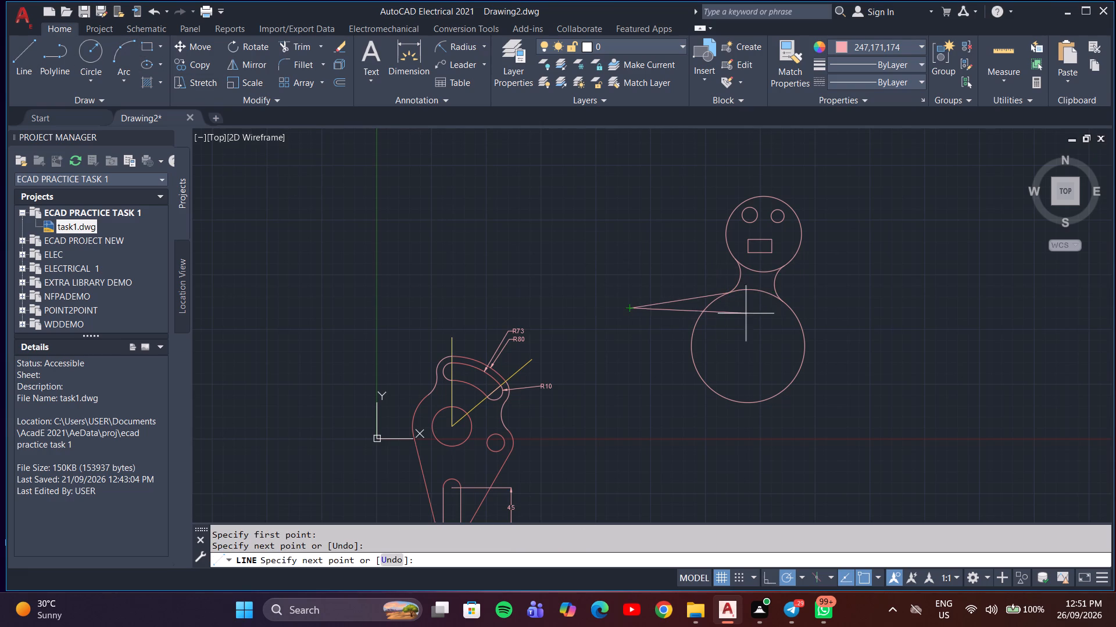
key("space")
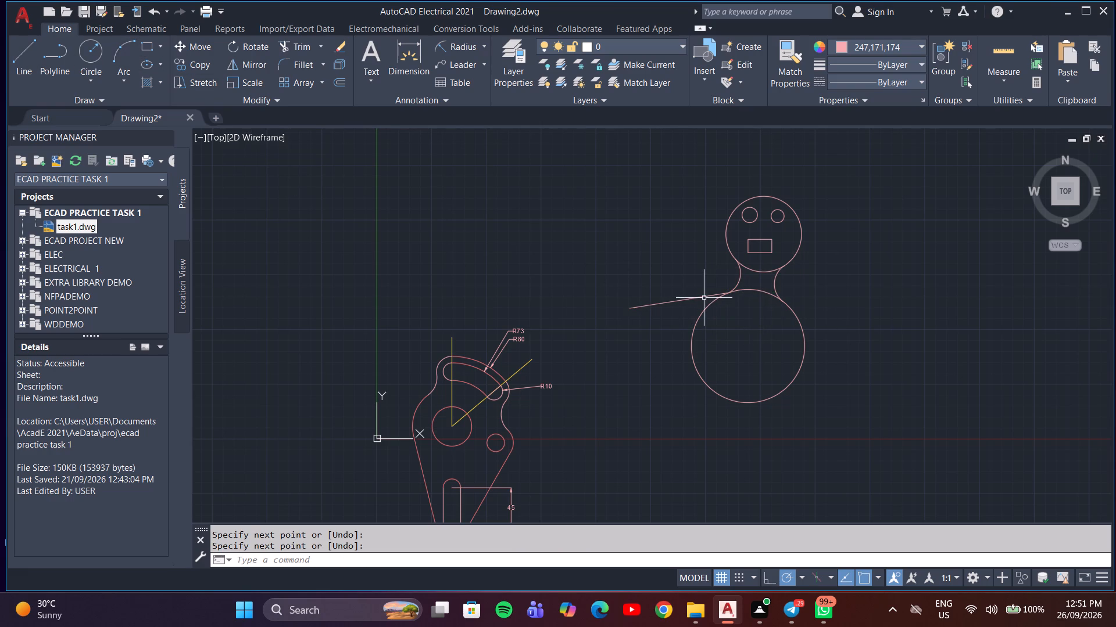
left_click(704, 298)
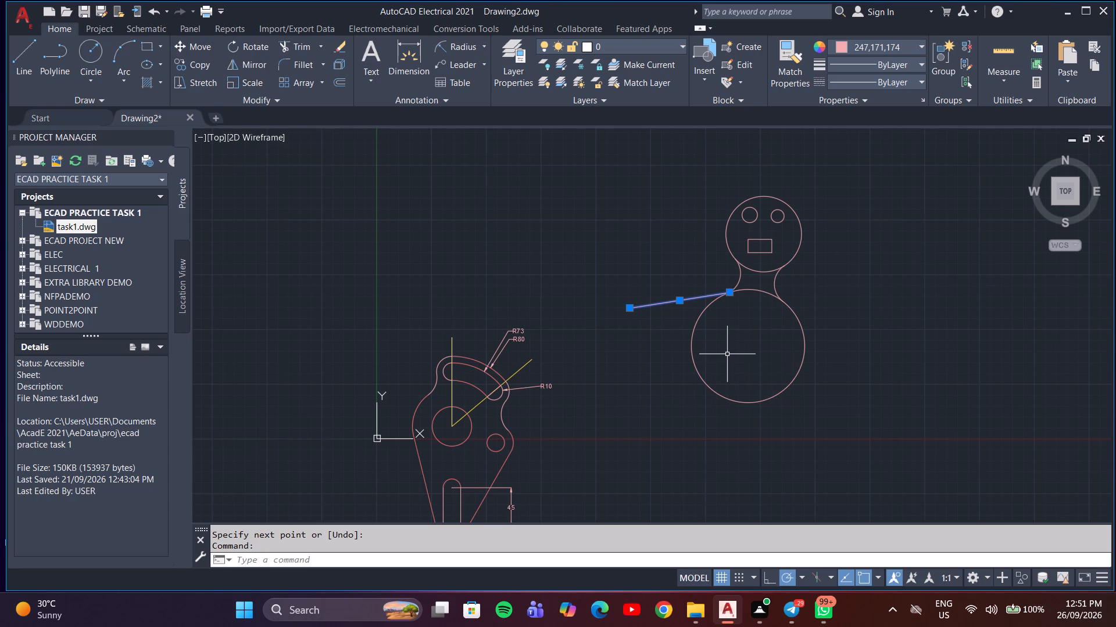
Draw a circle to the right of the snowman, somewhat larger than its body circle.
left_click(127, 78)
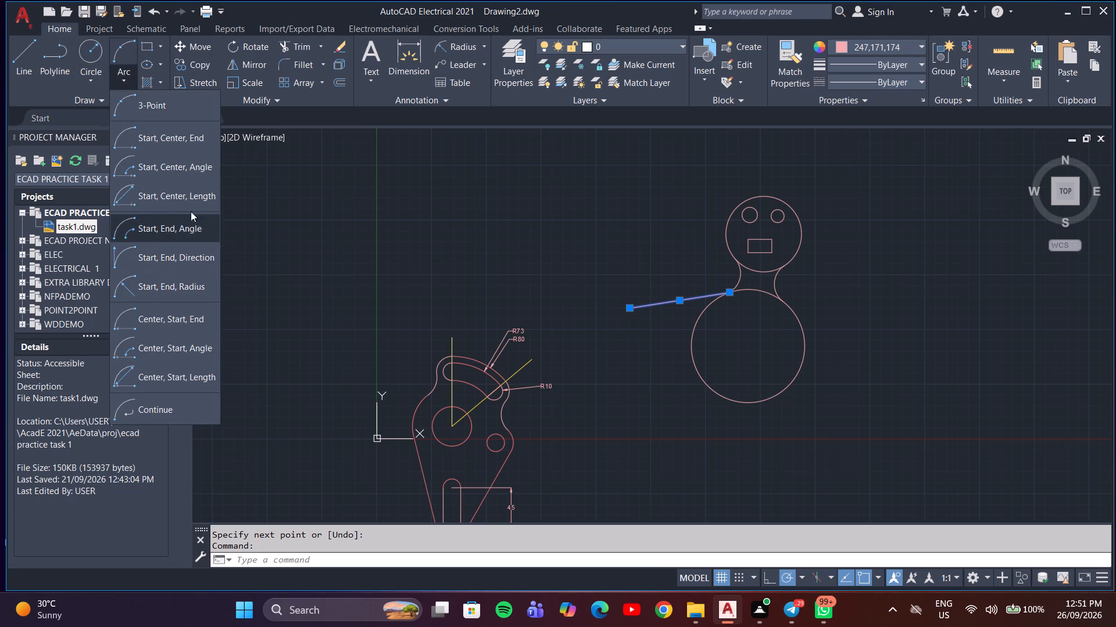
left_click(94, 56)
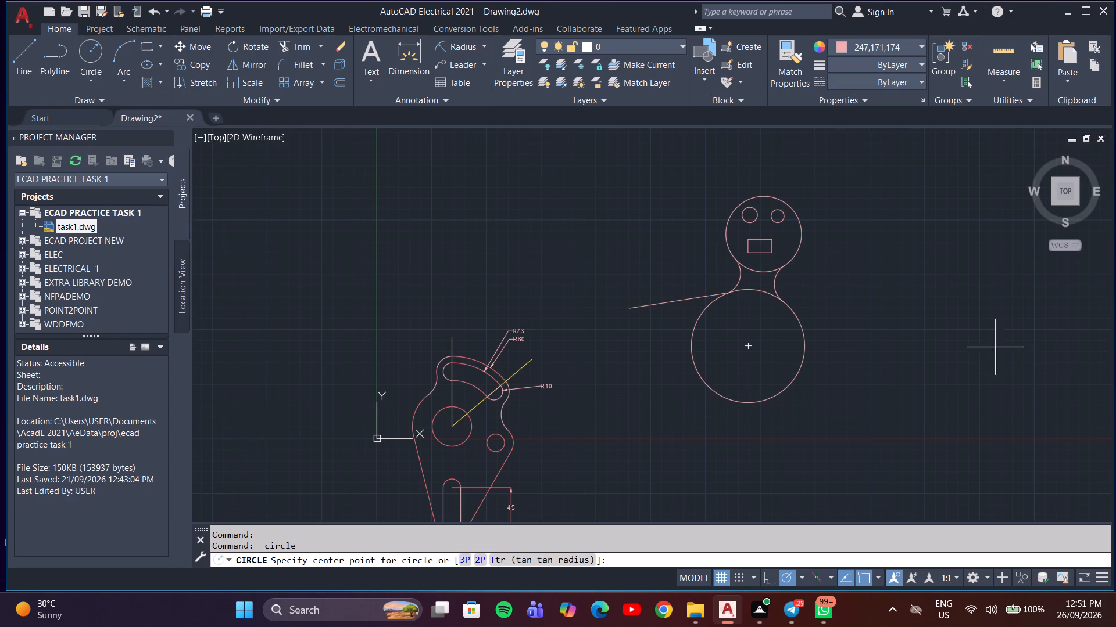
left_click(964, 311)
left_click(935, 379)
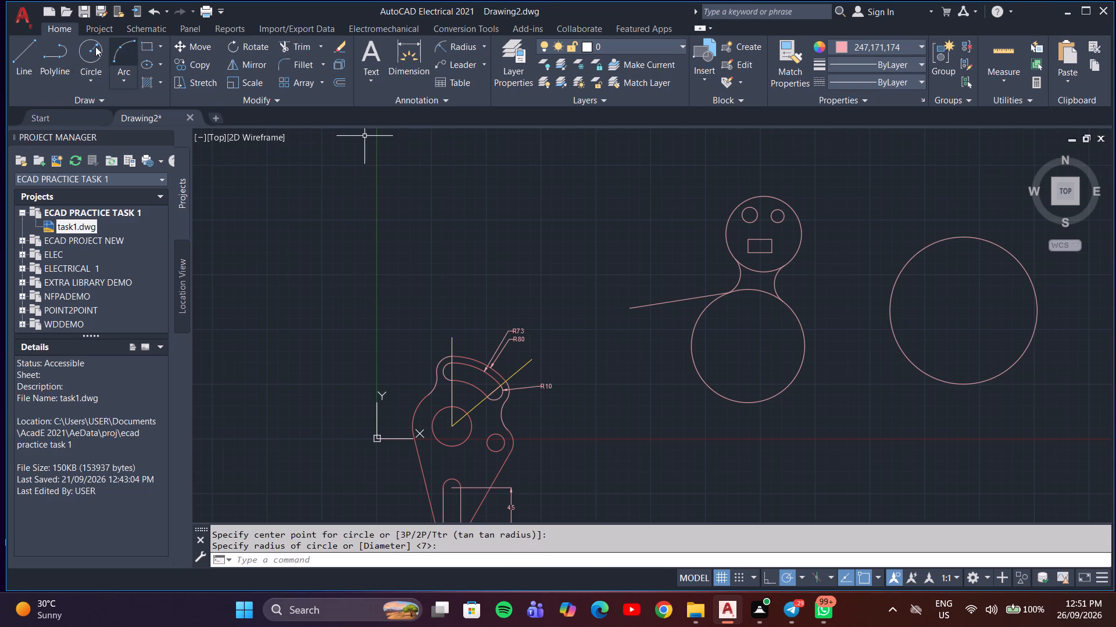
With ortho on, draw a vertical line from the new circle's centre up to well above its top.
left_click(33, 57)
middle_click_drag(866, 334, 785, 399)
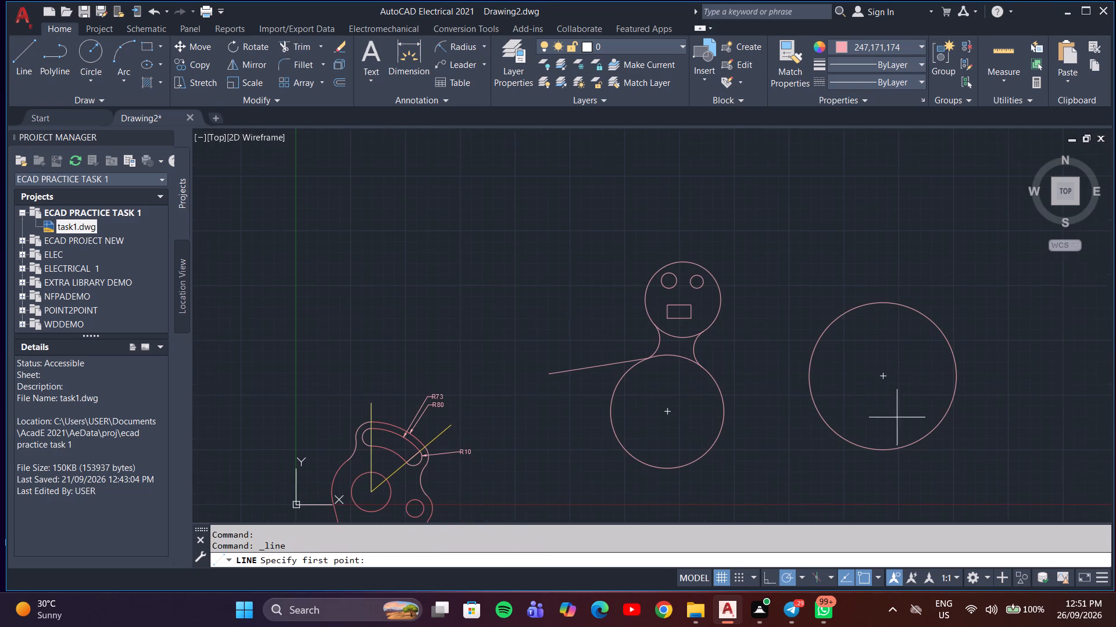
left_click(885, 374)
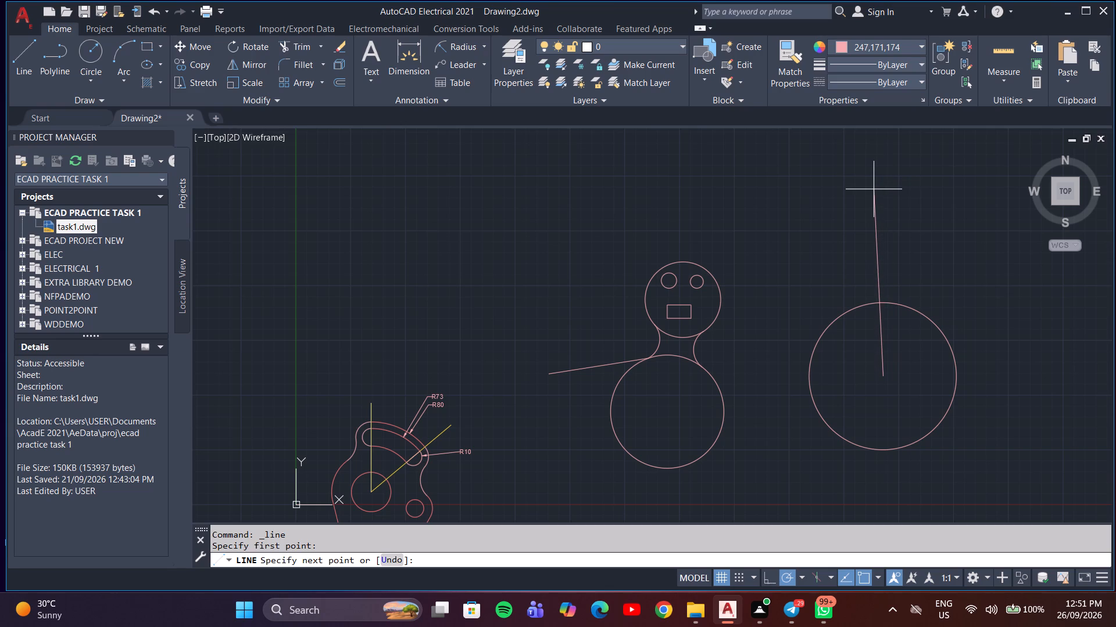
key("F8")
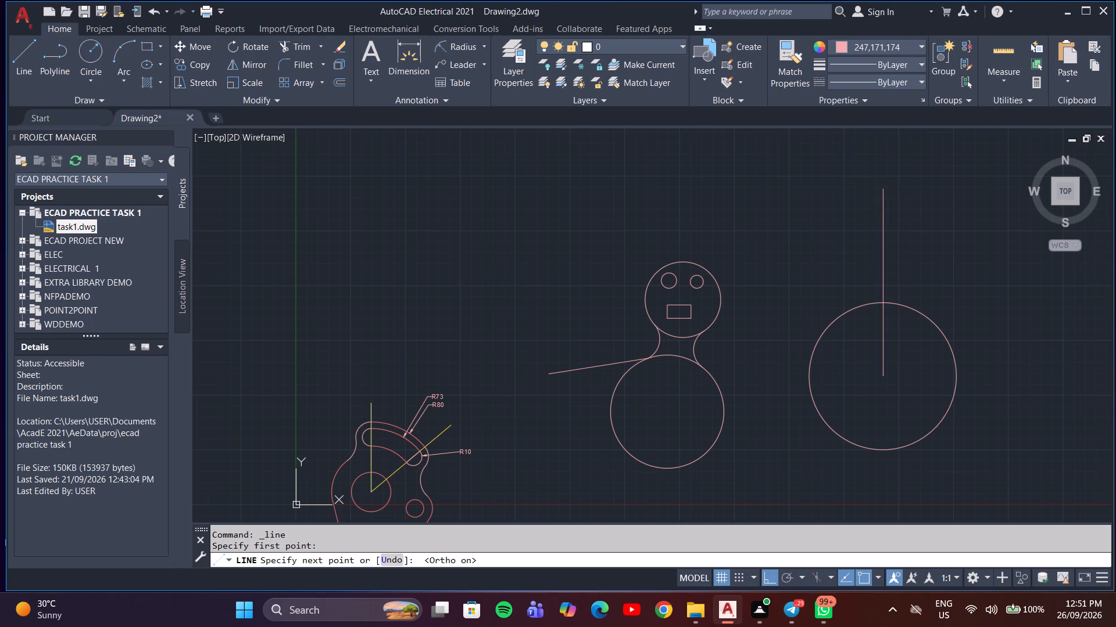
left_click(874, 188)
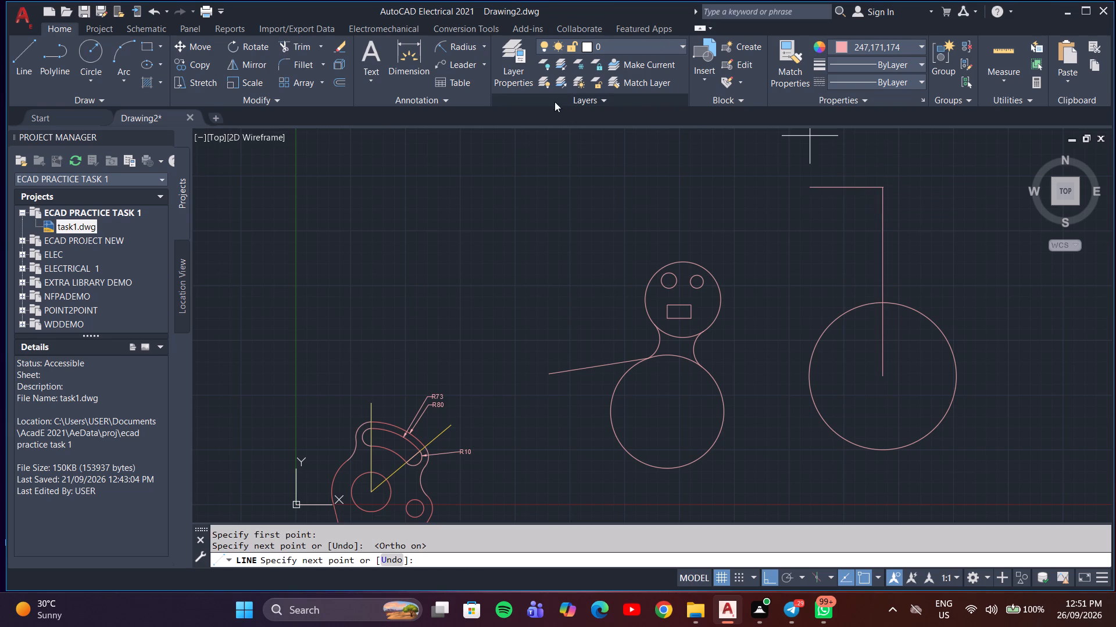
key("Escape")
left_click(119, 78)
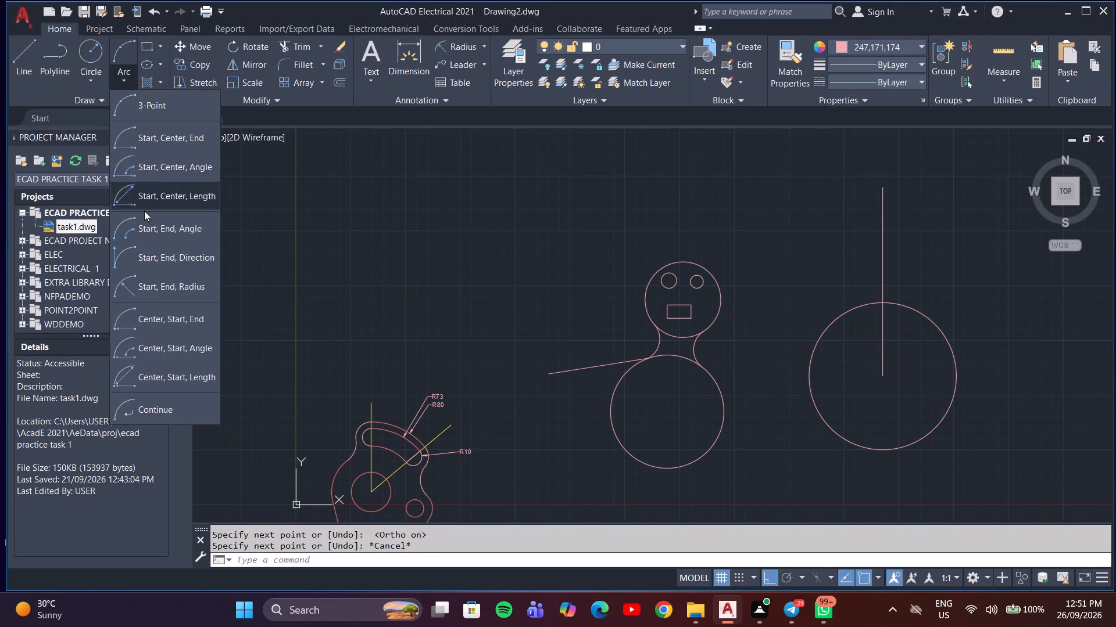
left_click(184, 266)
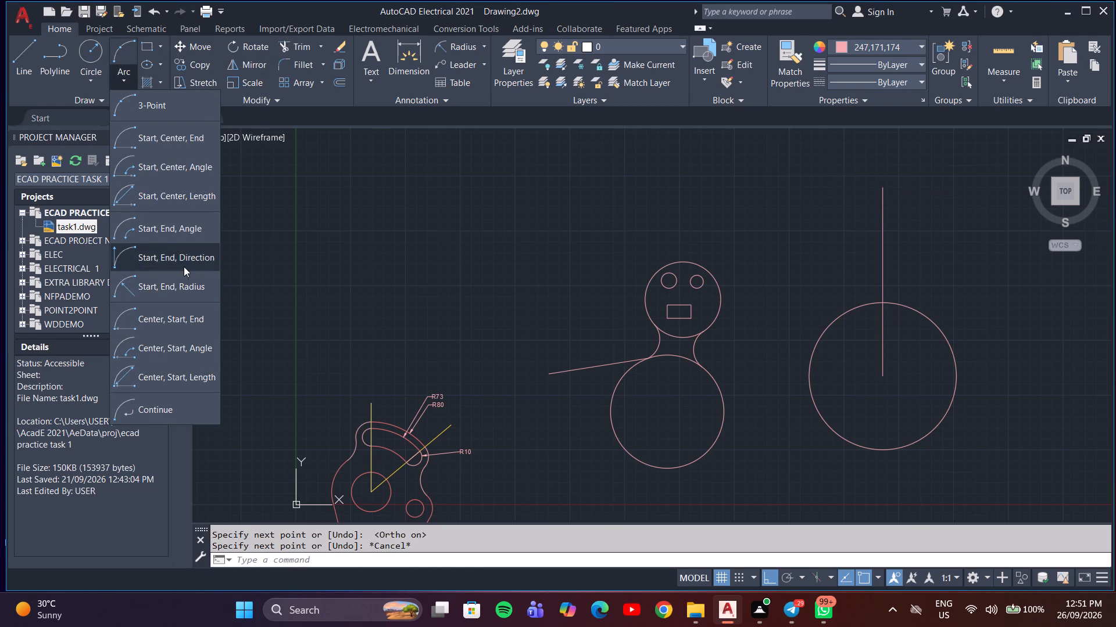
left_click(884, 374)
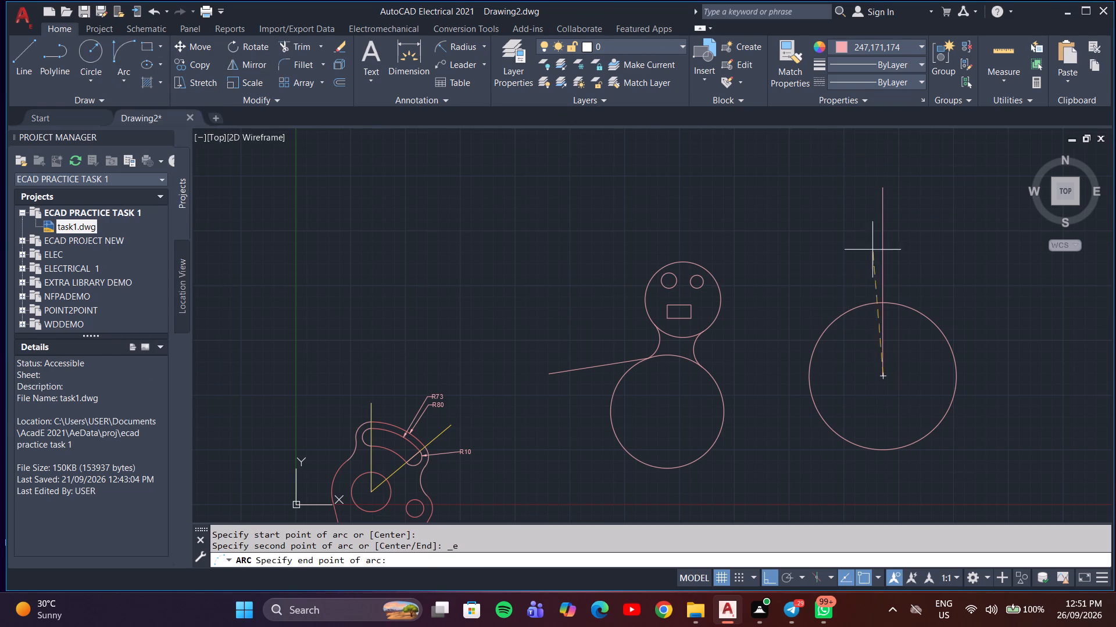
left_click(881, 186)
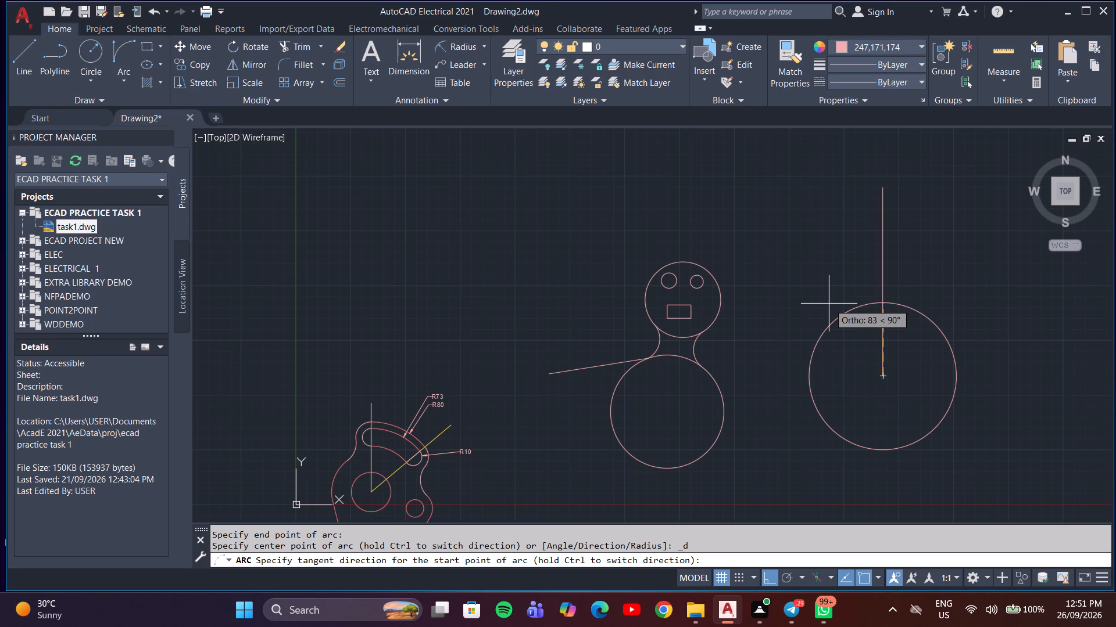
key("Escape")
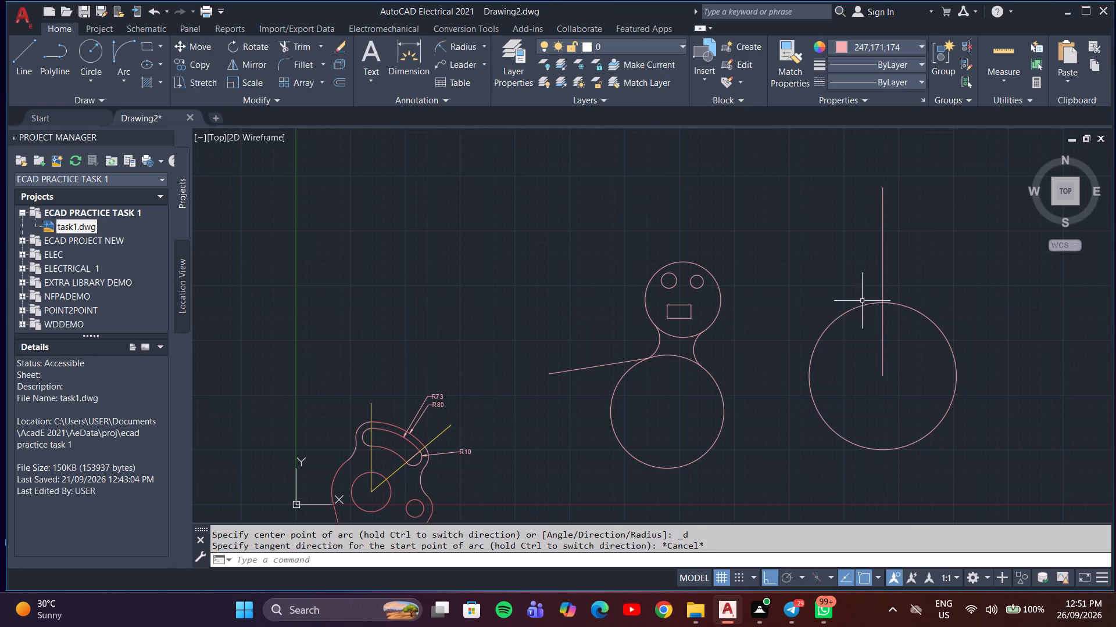
Delete the whole snowman figure together with the separate circle and its vertical line, keeping the lever figure.
left_click(918, 267)
left_click(583, 434)
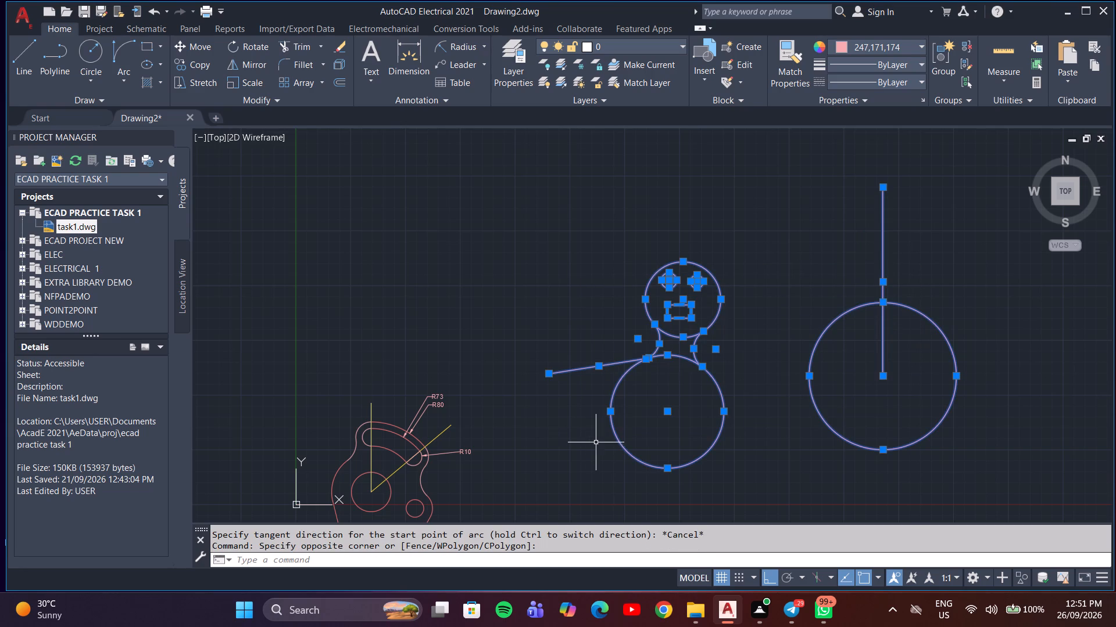
key("Delete")
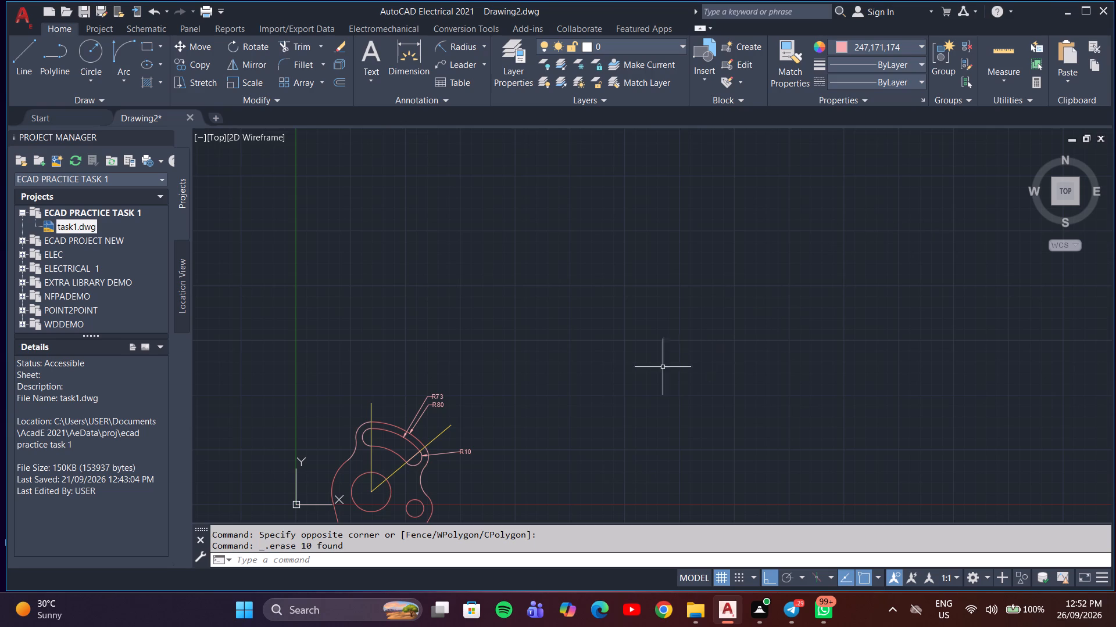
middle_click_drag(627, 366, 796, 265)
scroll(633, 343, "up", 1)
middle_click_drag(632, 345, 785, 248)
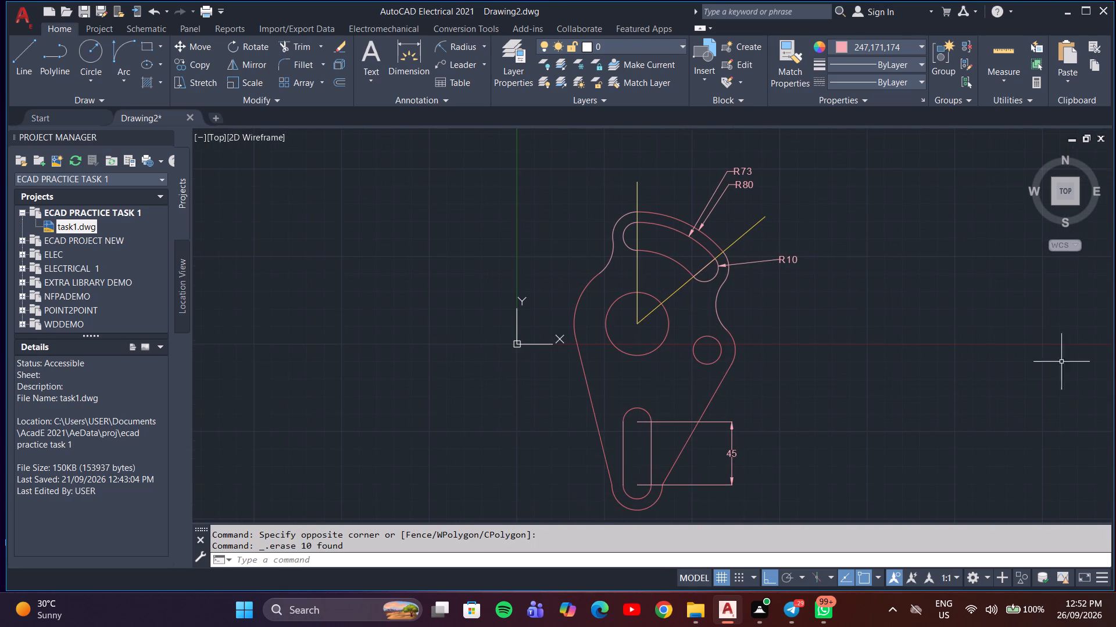
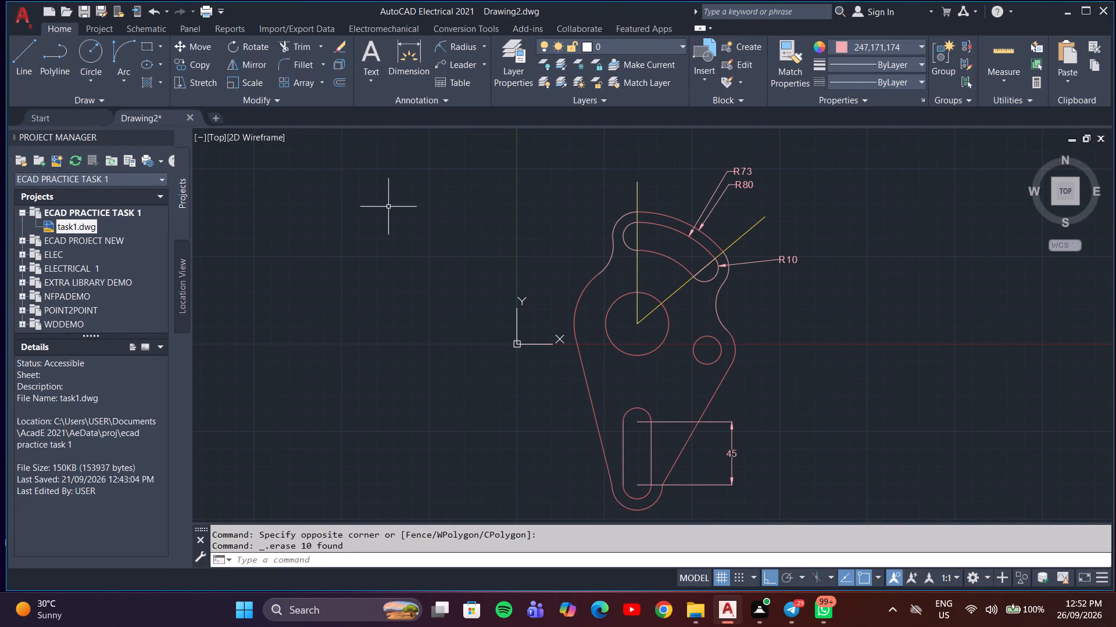
Hatch the lever body, its upper rim and the sector between the yellow lines with ANSI38 at scale 25, leaving holes and slots empty.
left_click(163, 80)
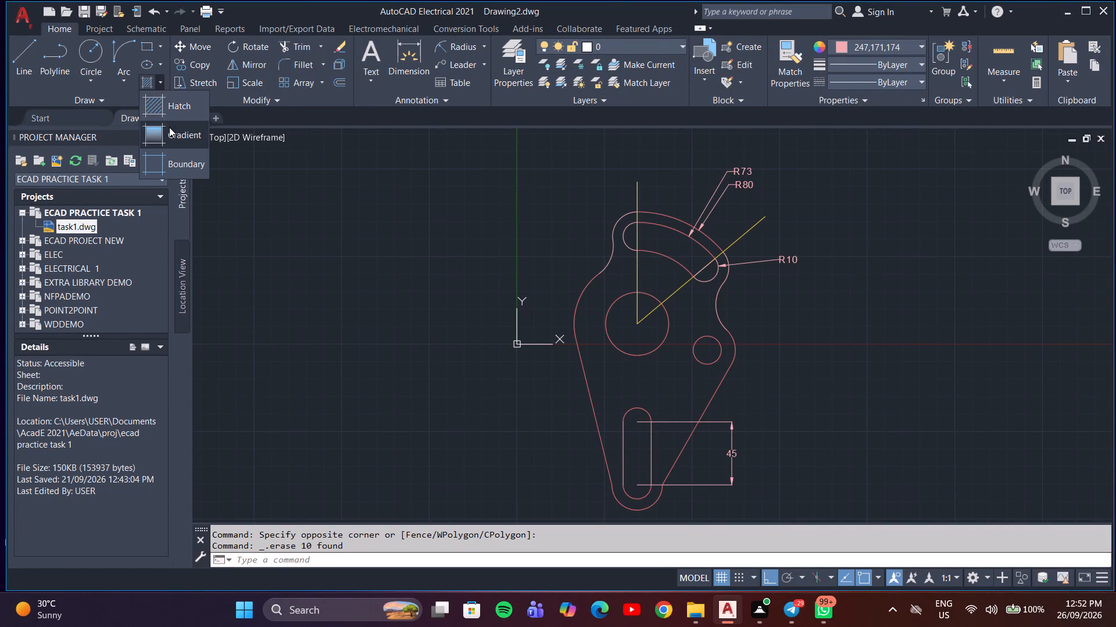
left_click(172, 112)
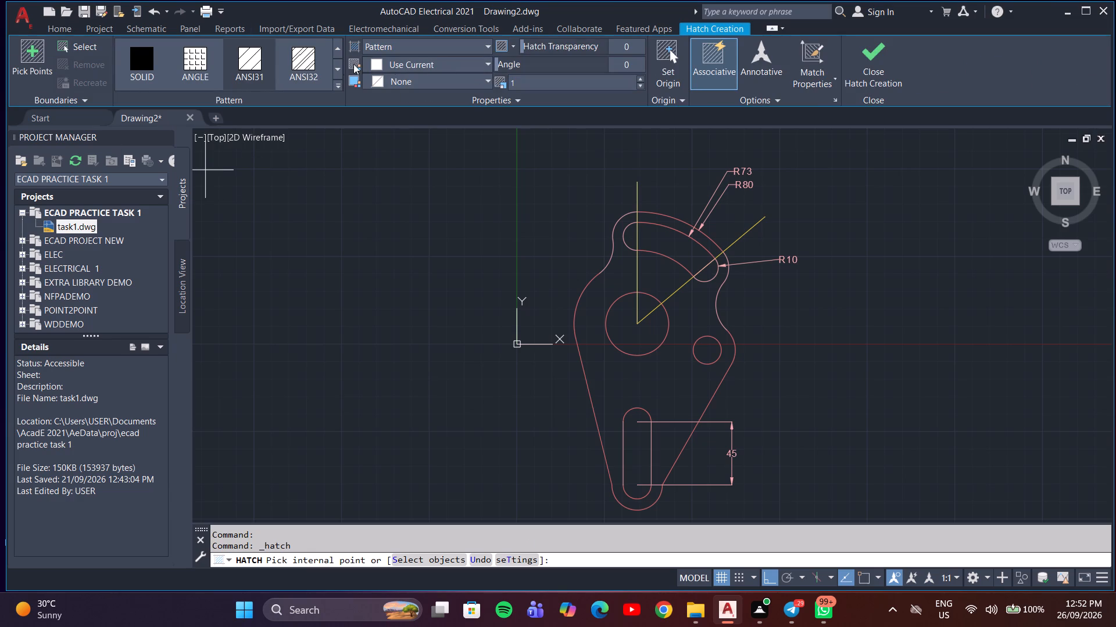
left_click(339, 81)
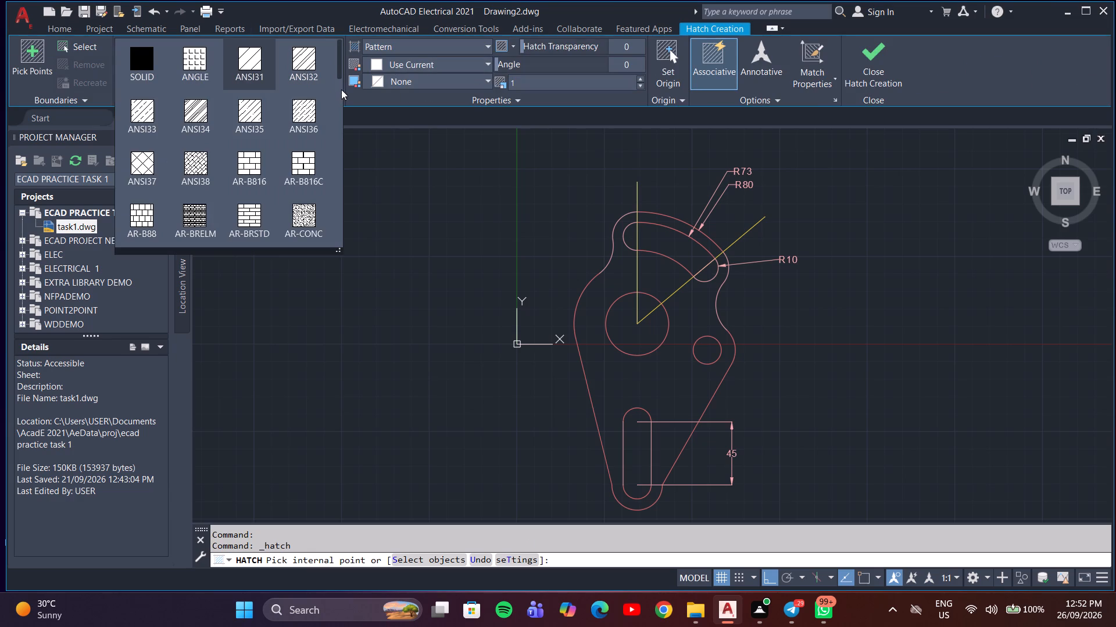
left_click(195, 169)
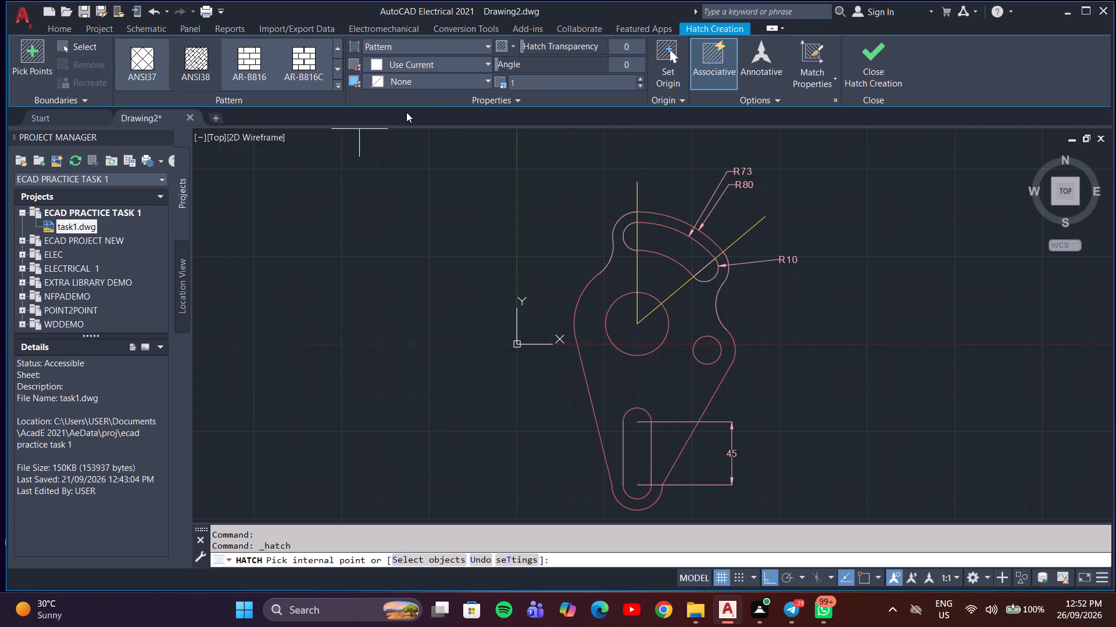
left_click(561, 84)
key("BackSpace")
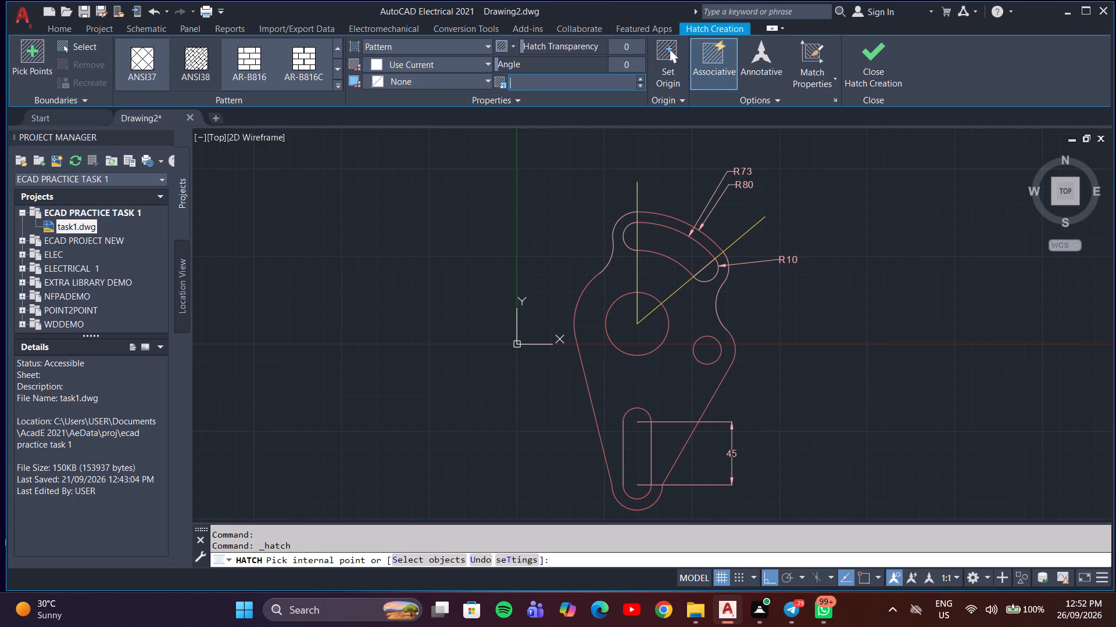
type("25")
key("Return")
left_click(625, 369)
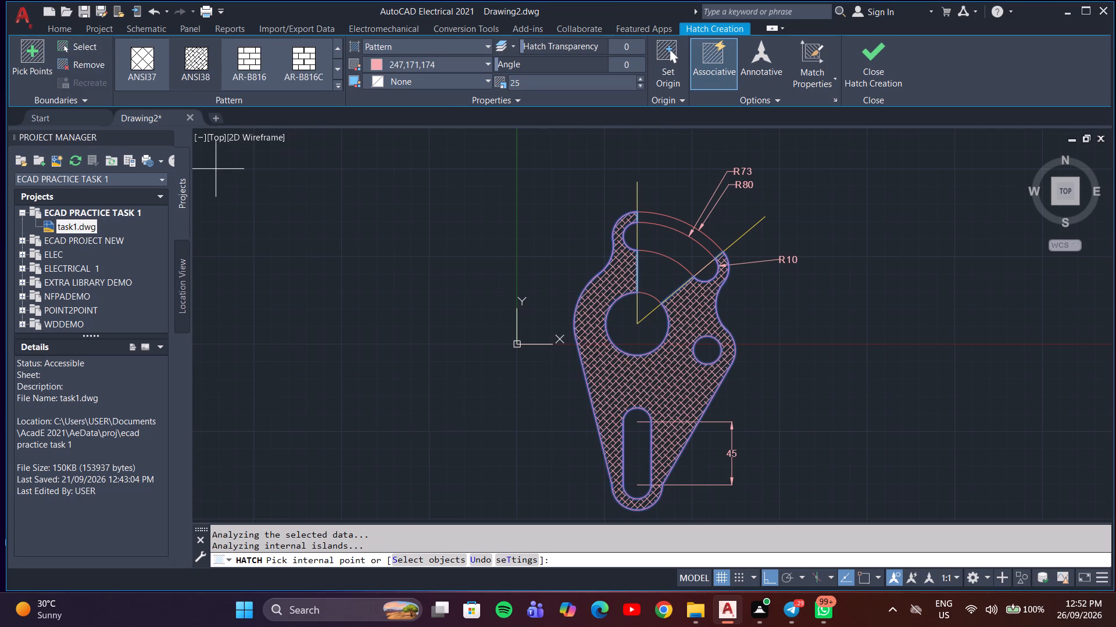
left_click(681, 225)
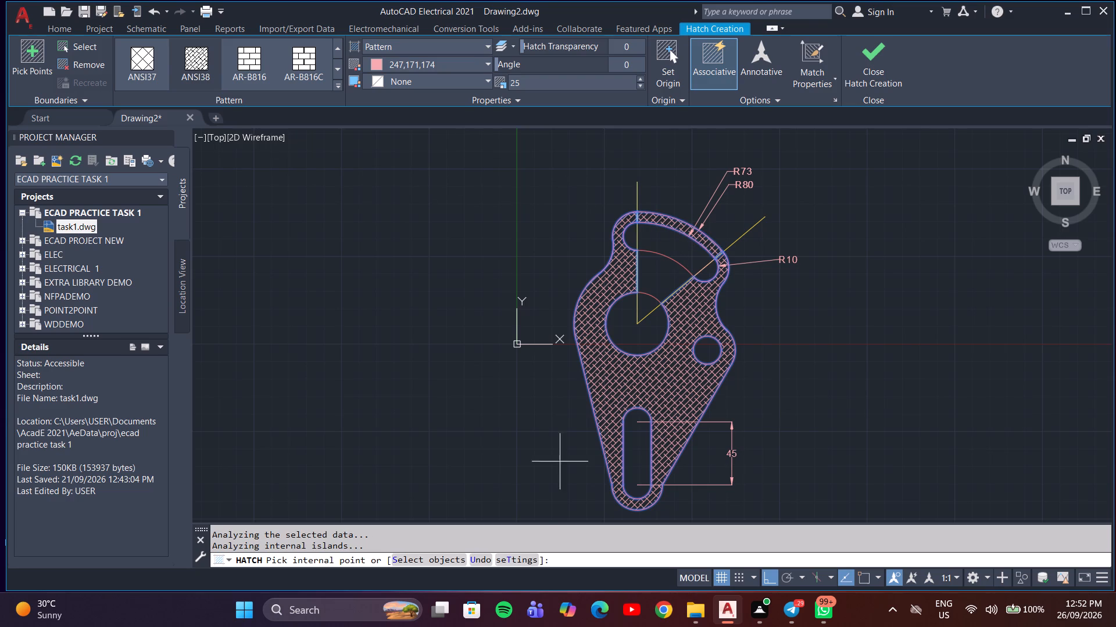
key("Escape")
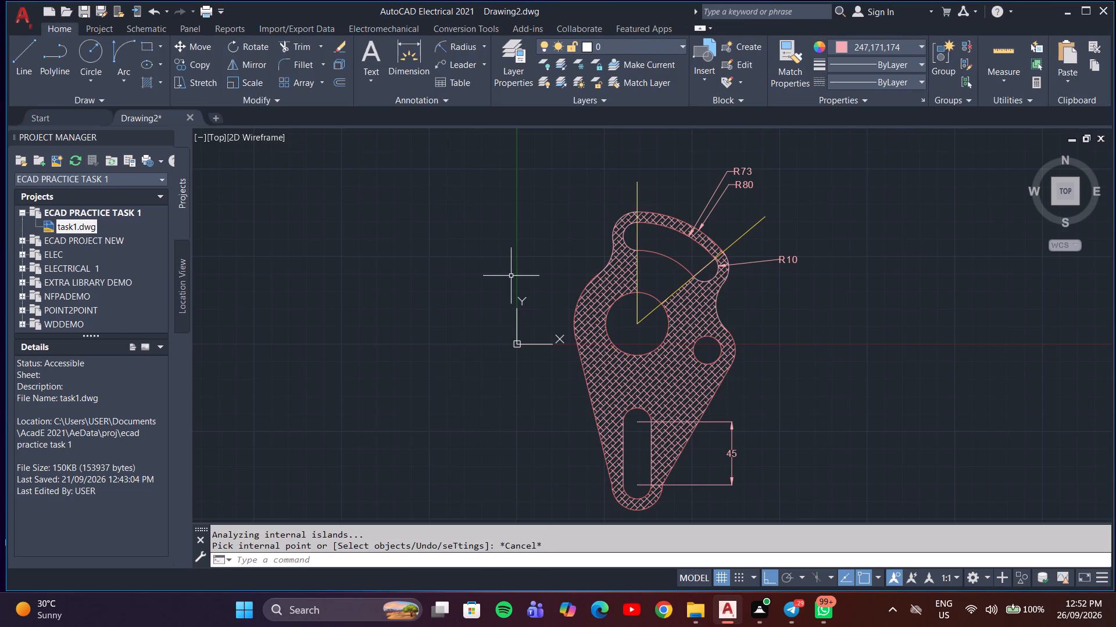
key("space")
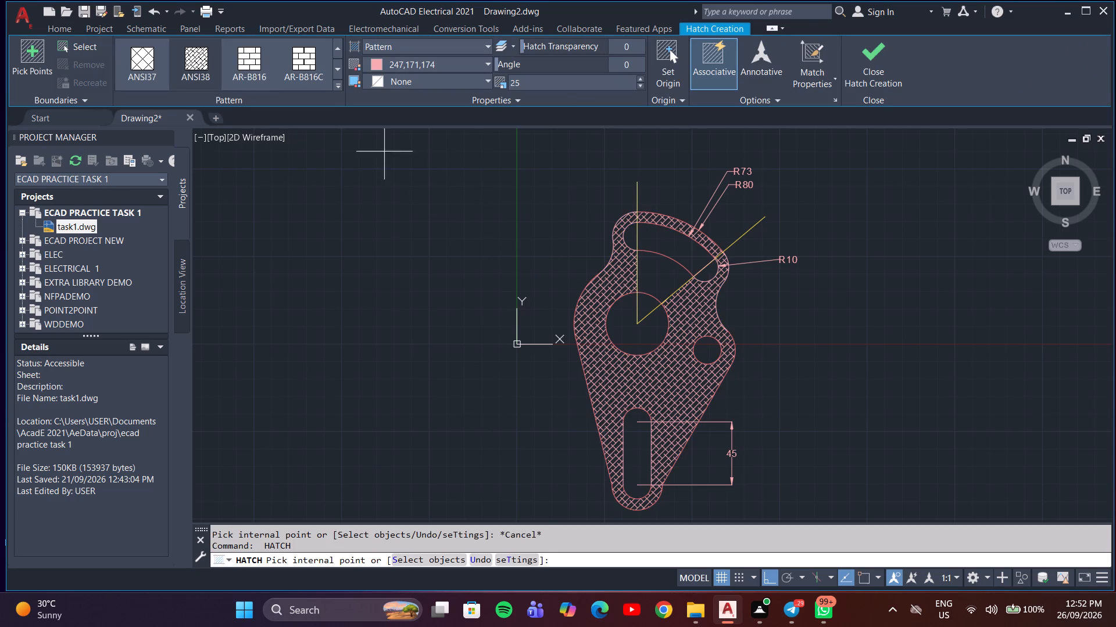
left_click(664, 288)
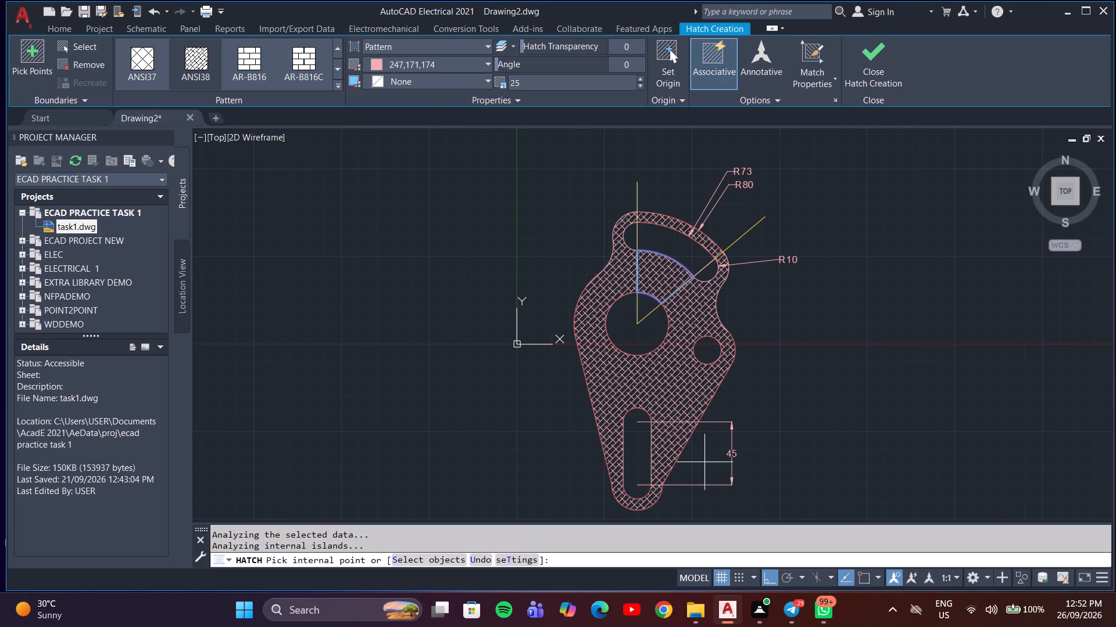
key("Escape")
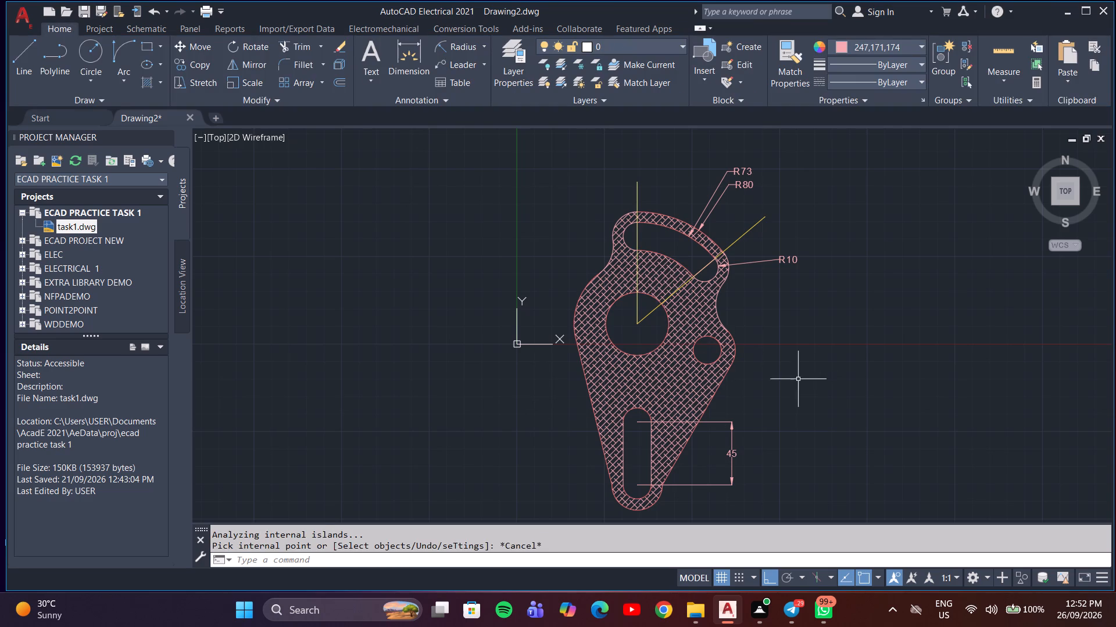
Delete the R73, R80 and R10 radius dimensions and the 45 linear dimension of the straight slot.
left_click(763, 156)
left_click(721, 201)
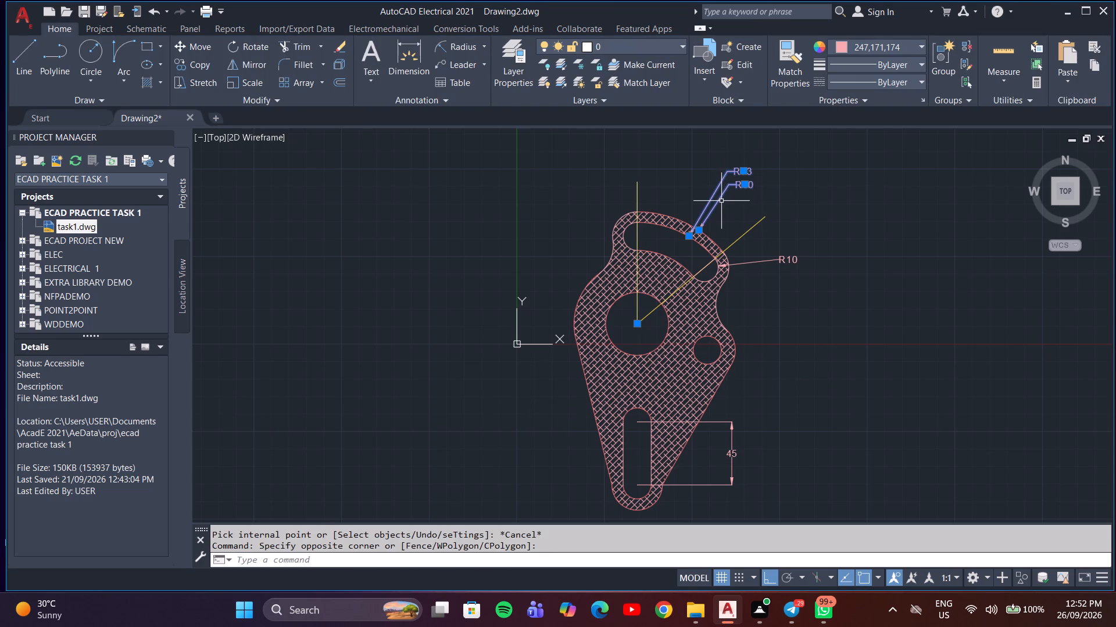
key("Delete")
left_click(794, 235)
left_click(778, 268)
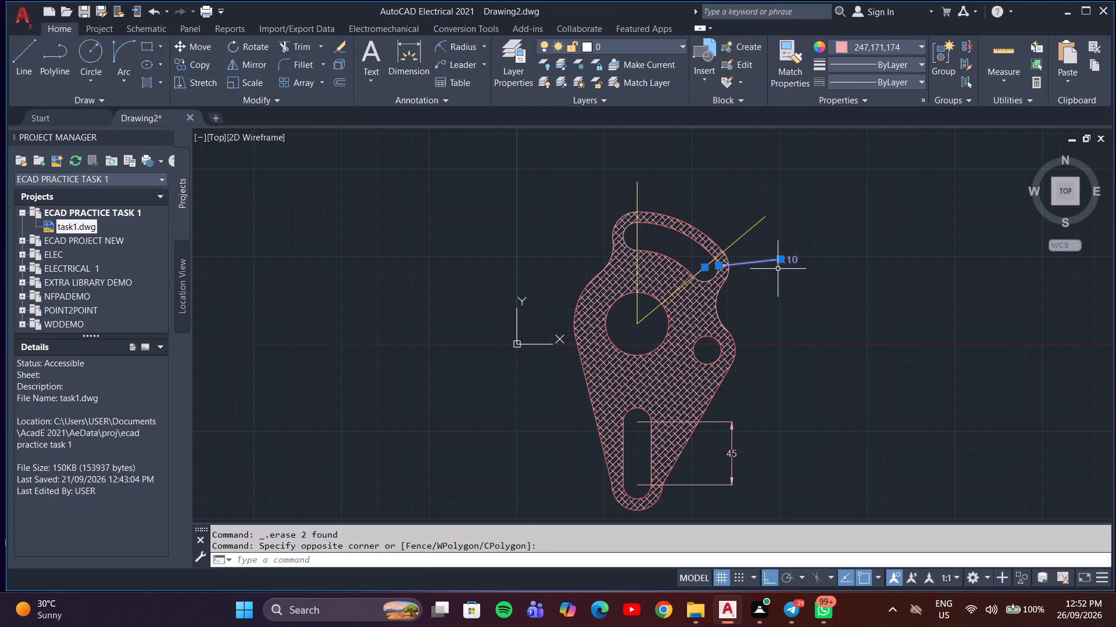
key("Delete")
left_click(760, 424)
left_click(727, 475)
key("Delete")
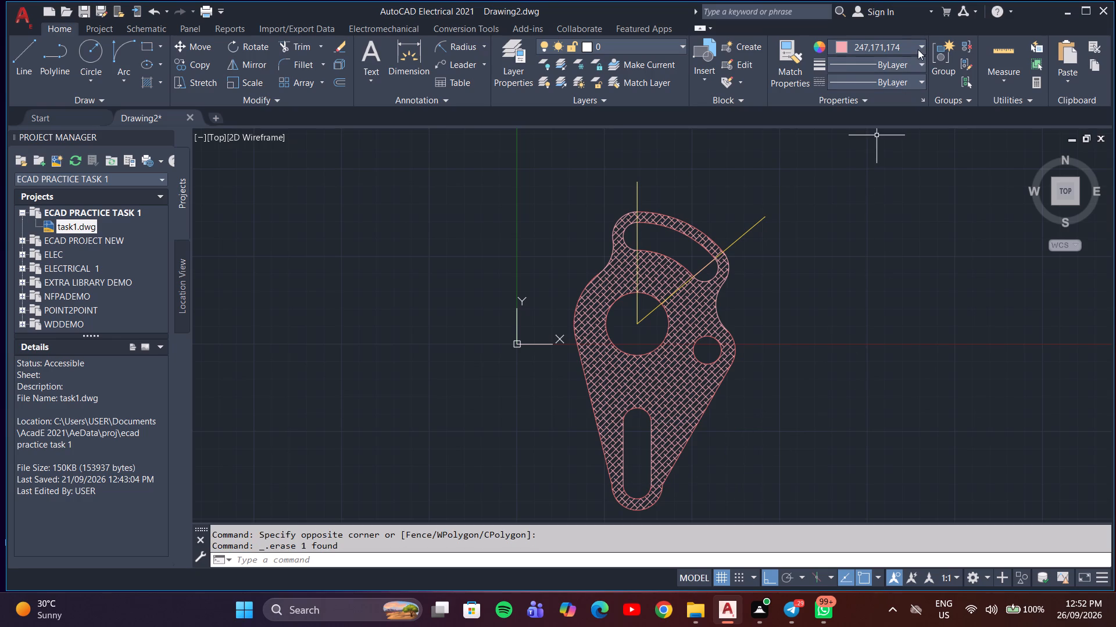
With the object colour set to green 88,186,72, radius-dimension the lever's upper right corner arc, outer top arc and the curved slot's outer arc.
left_click(918, 49)
left_click(942, 138)
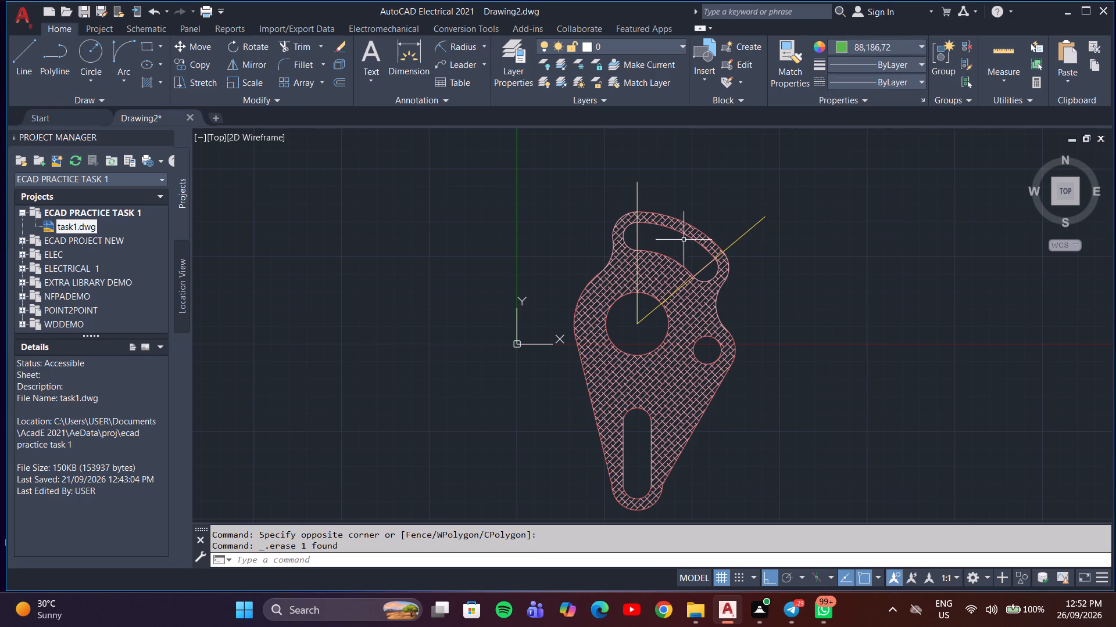
left_click(463, 45)
key("space")
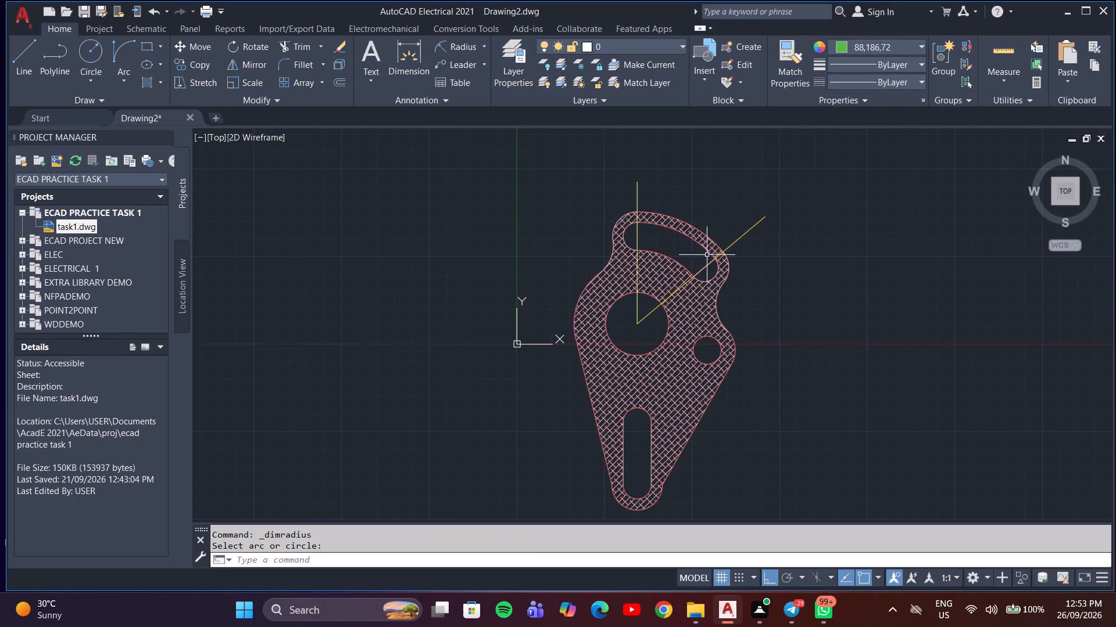
key("space")
left_click(729, 265)
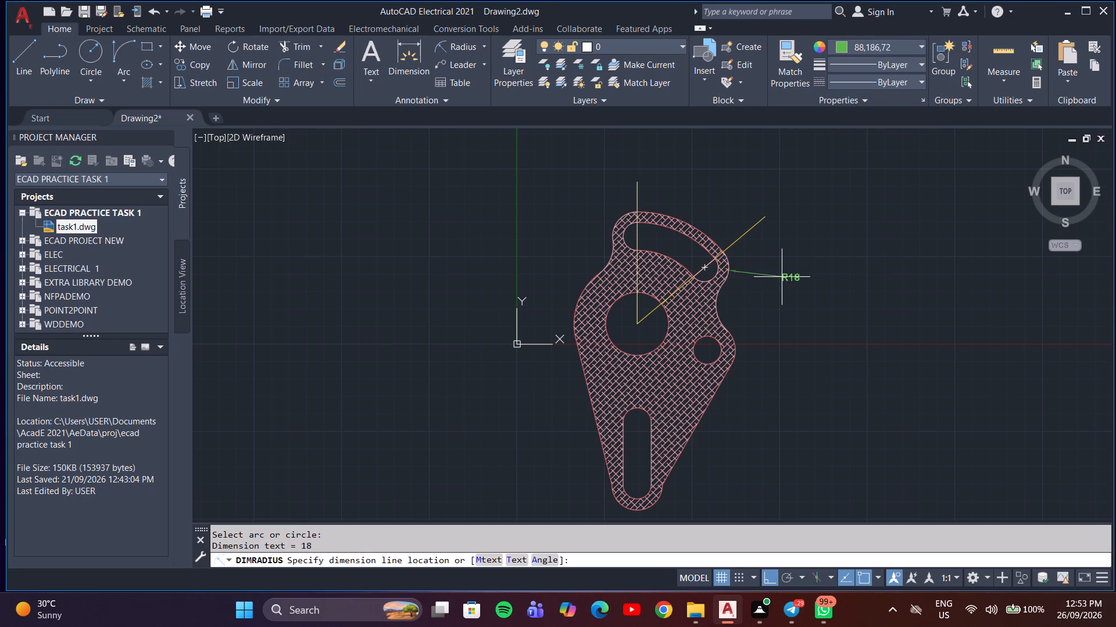
left_click(782, 277)
key("space")
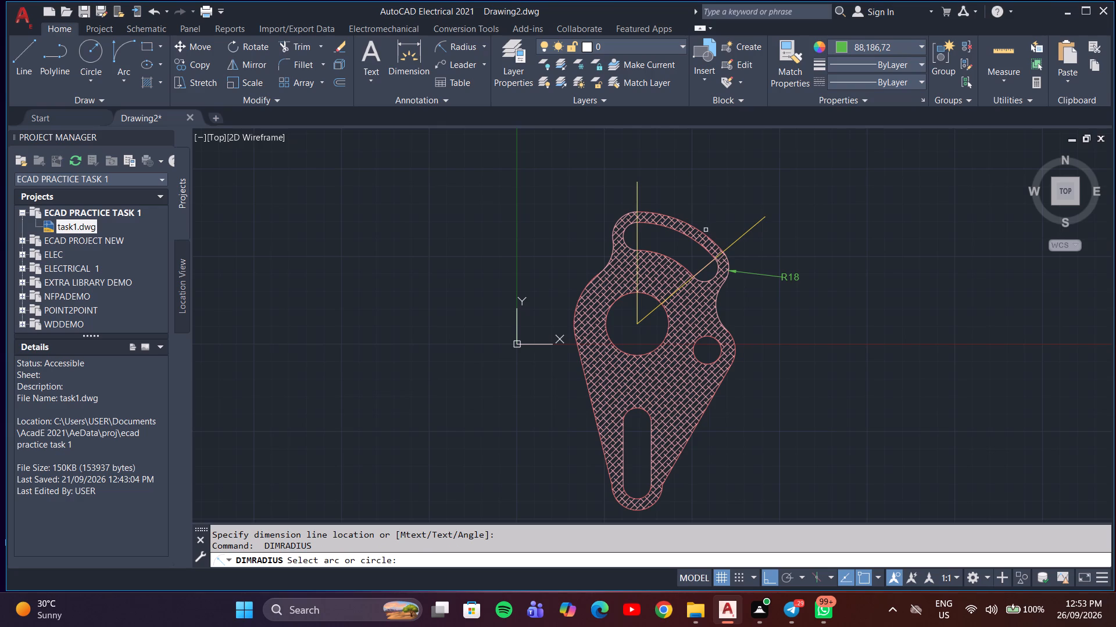
left_click(704, 233)
left_click(730, 207)
key("space")
left_click(689, 239)
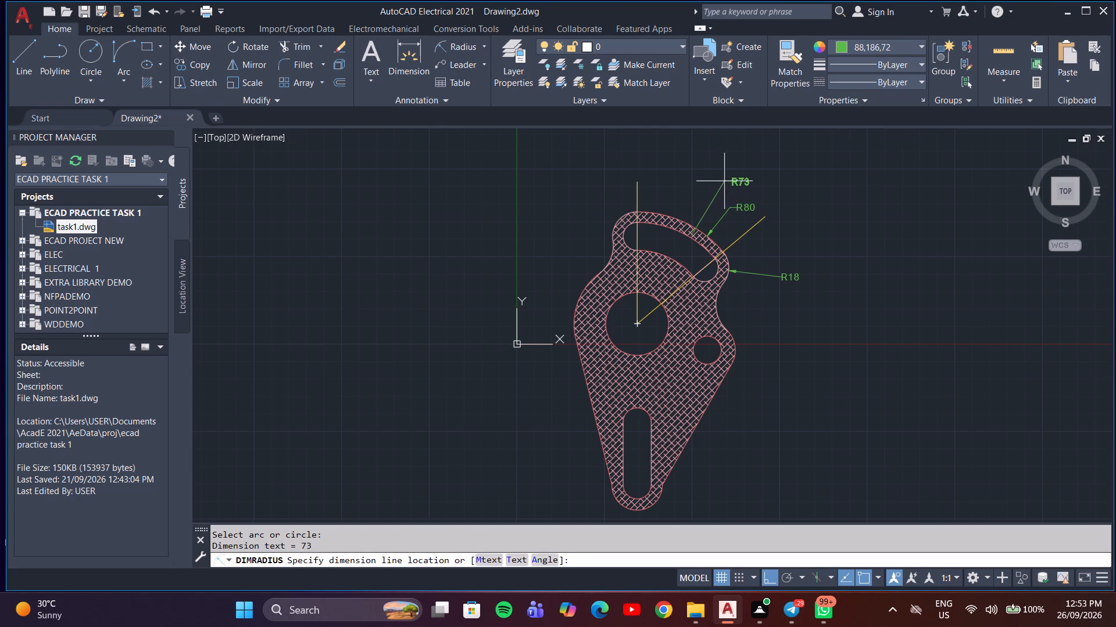
left_click(729, 181)
Add radius dimensions to the concave arc on the lever's right side, the rounded corner around the small hole, and the small hole.
key("space")
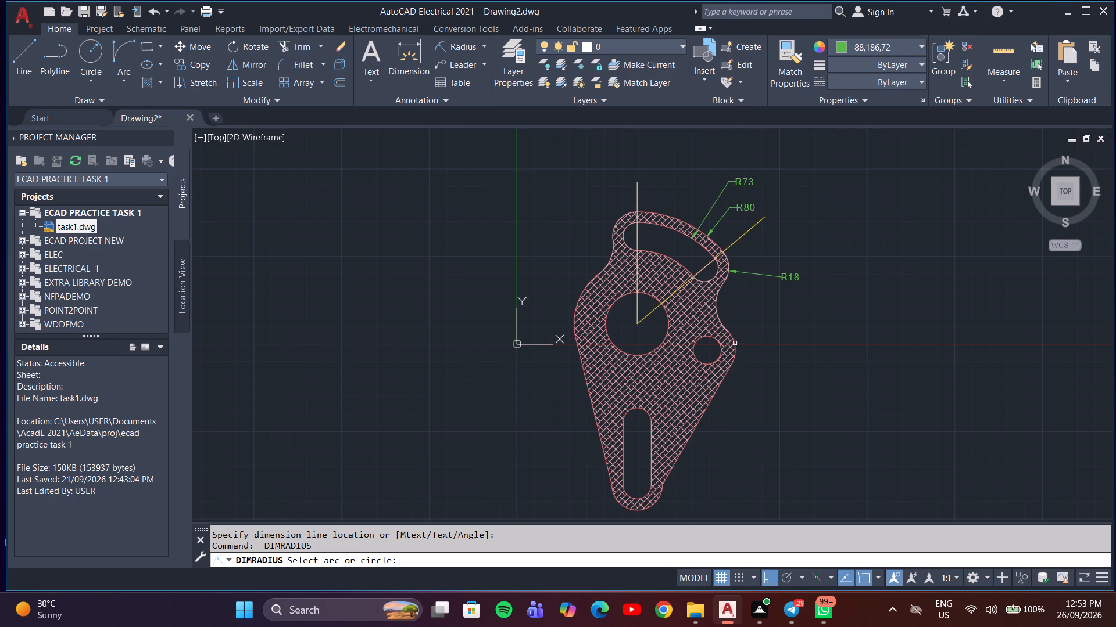
left_click(718, 313)
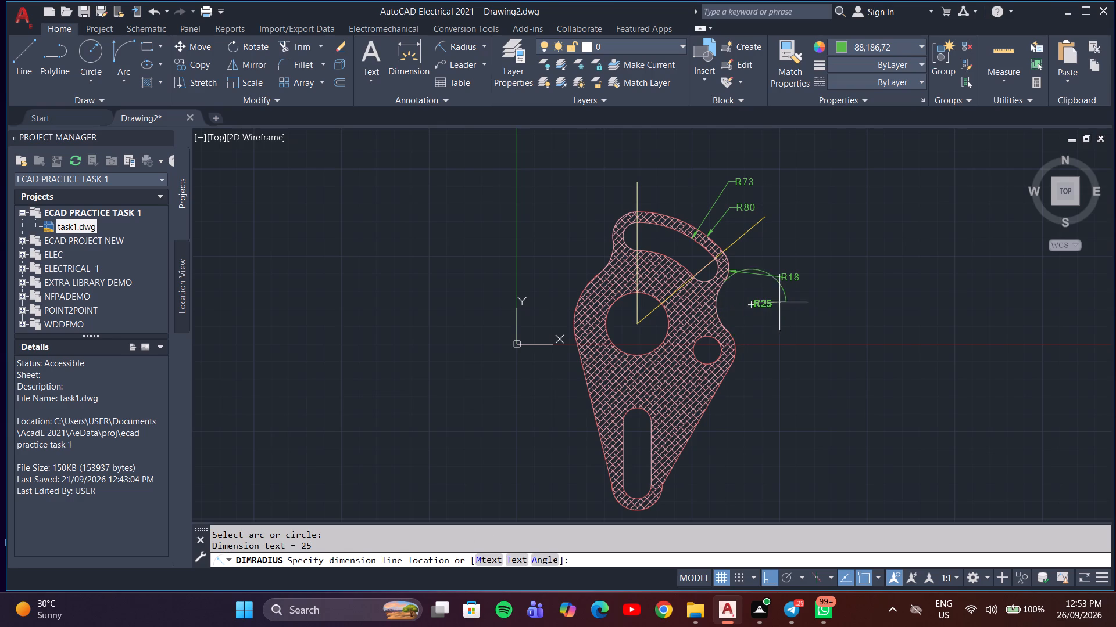
left_click(738, 311)
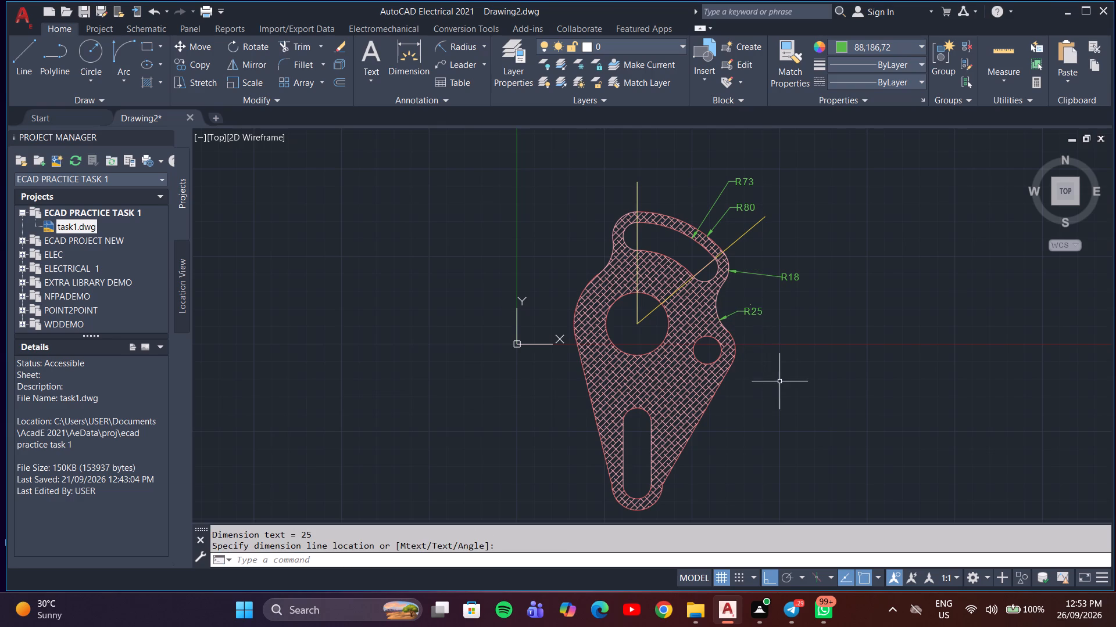
key("space")
left_click(737, 351)
left_click(759, 348)
key("space")
left_click(720, 347)
left_click(750, 333)
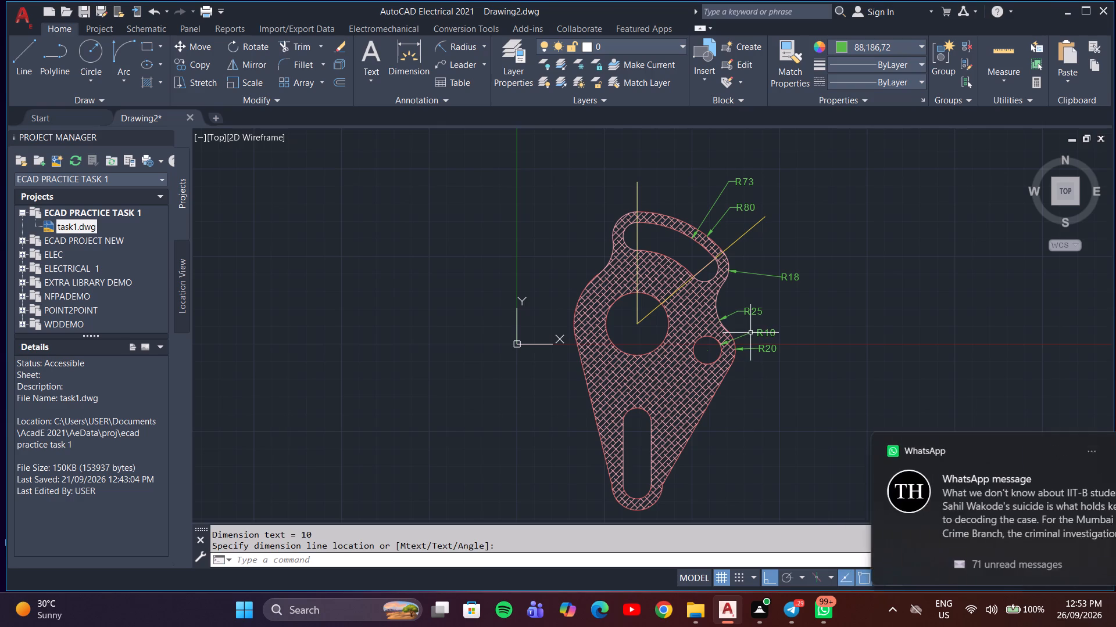
left_click(1088, 449)
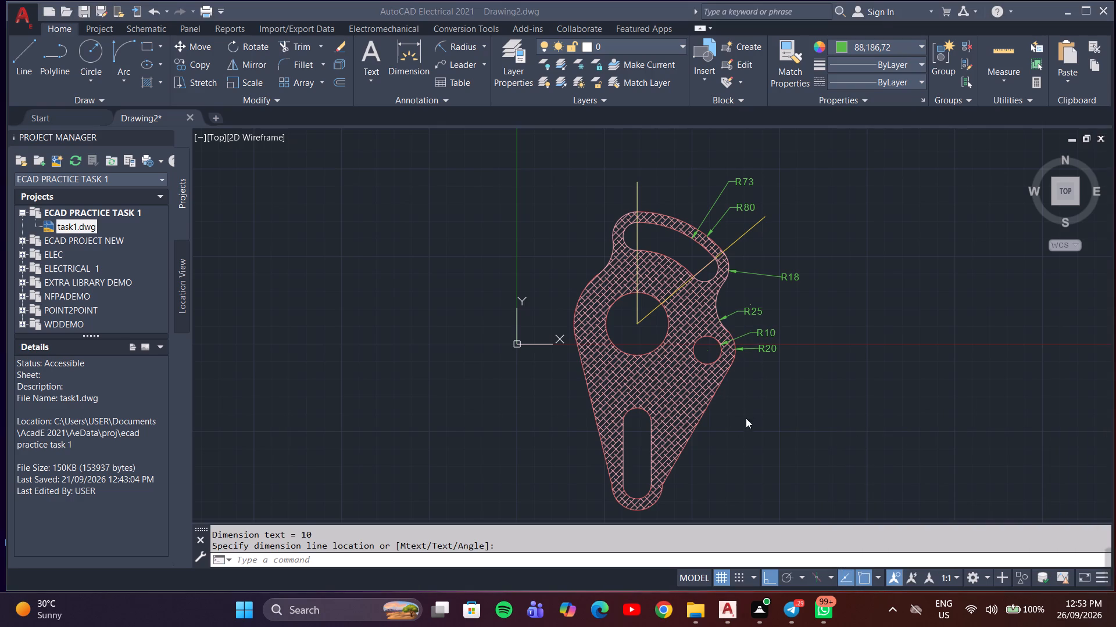
Add radius dimensions to the straight slot's upper end arc and the lever's rounded bottom end.
key("space")
left_click(646, 410)
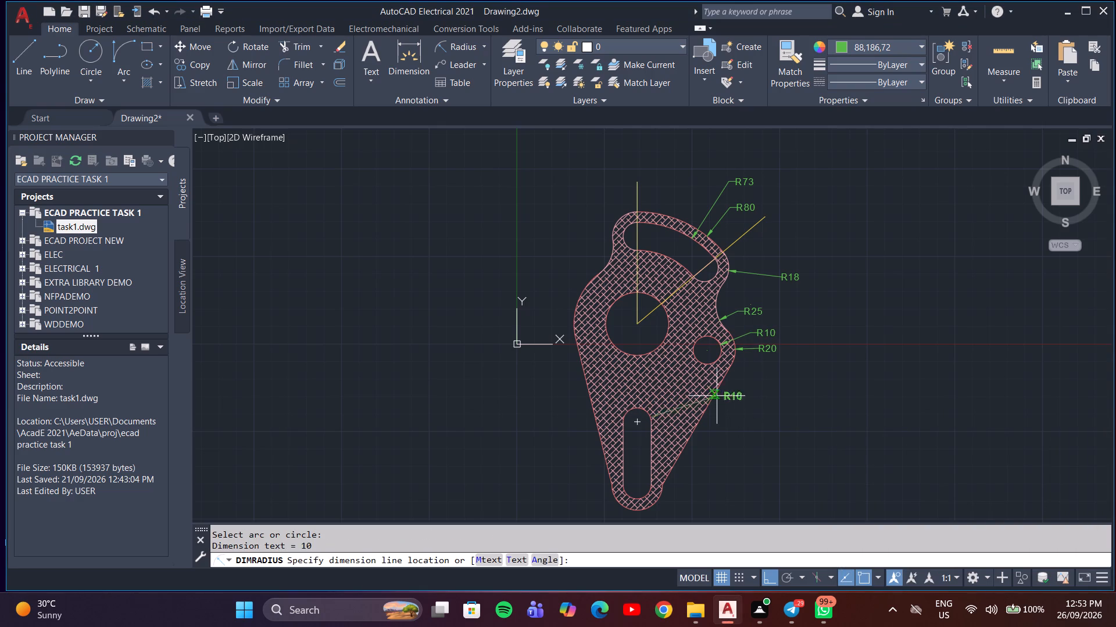
left_click(754, 388)
key("space")
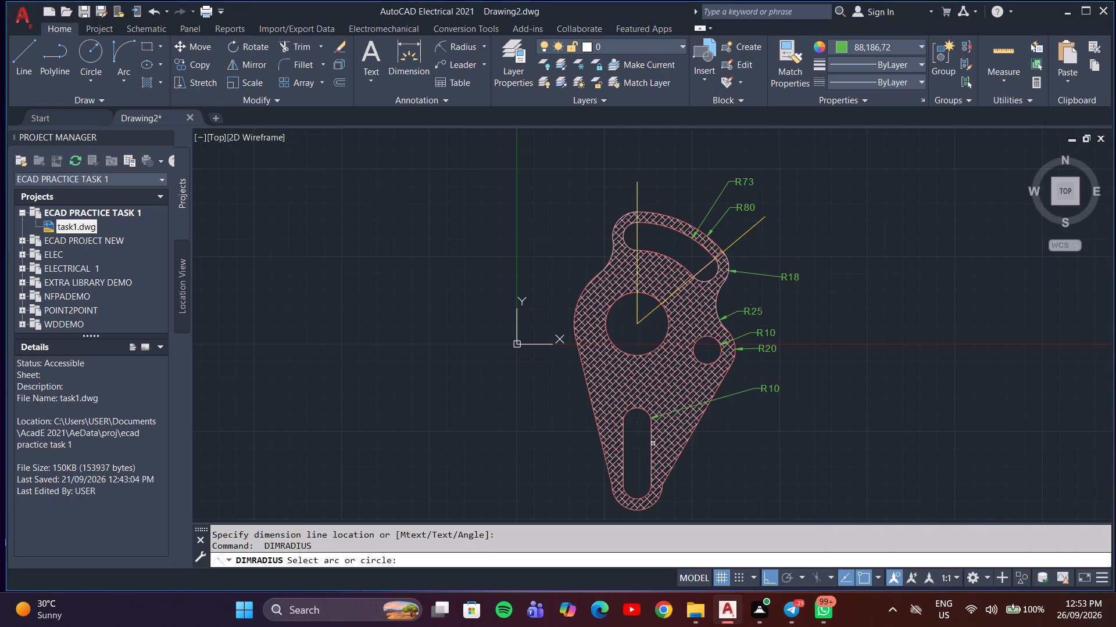
left_click(661, 498)
left_click(699, 503)
Add radius dimensions to the large arc and the concave arc on the lever's left side, and to the large centre hole.
key("space")
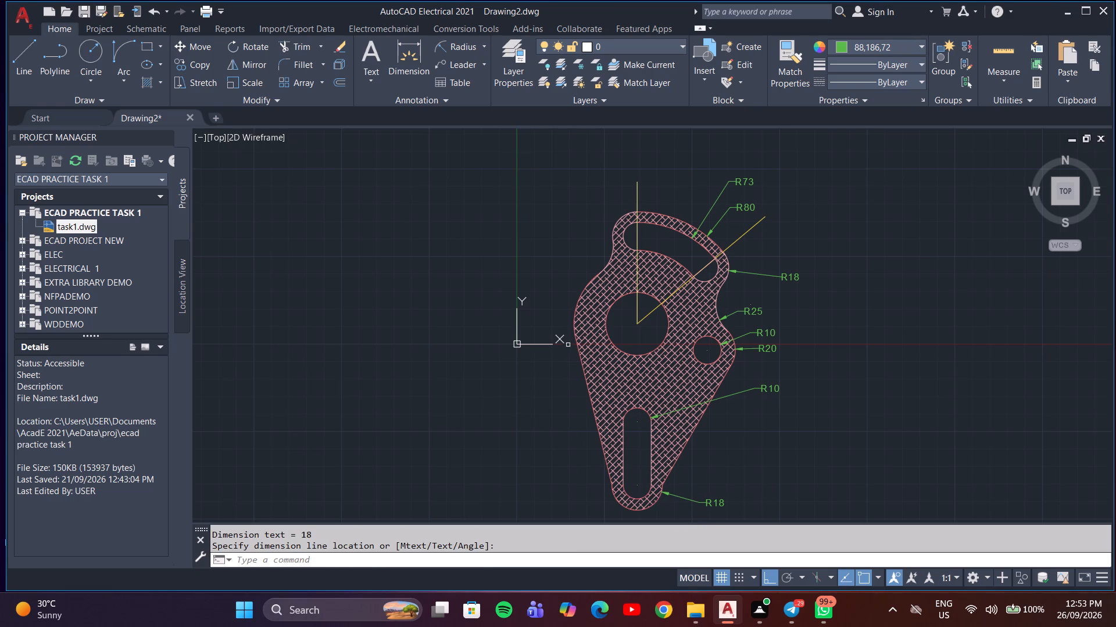
left_click(573, 322)
left_click(558, 312)
key("space")
left_click(610, 259)
left_click(584, 253)
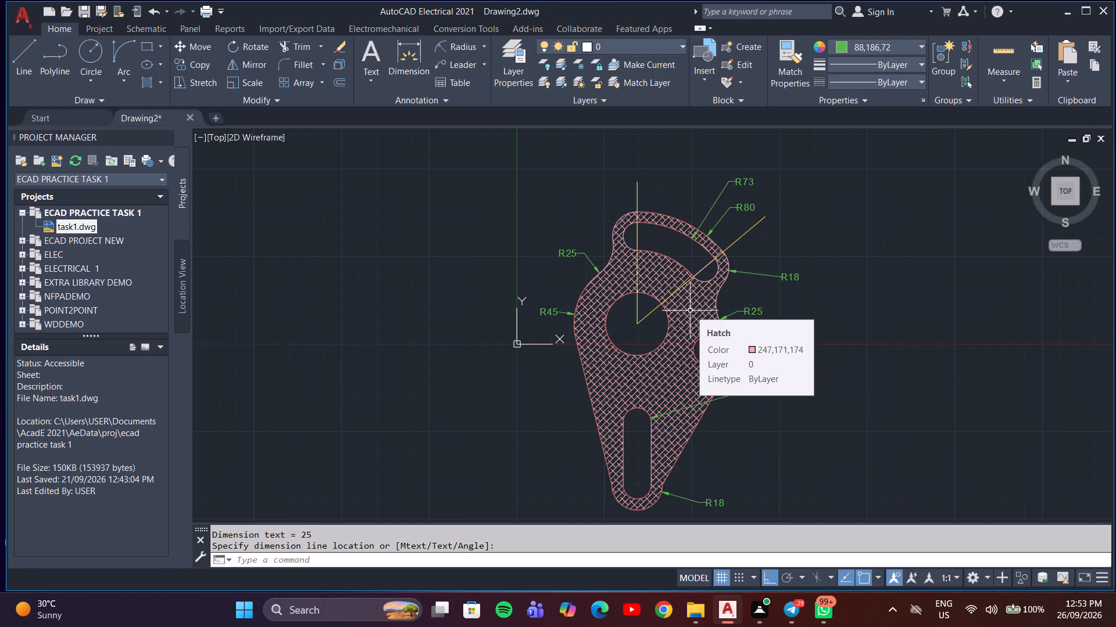
key("space")
left_click(612, 305)
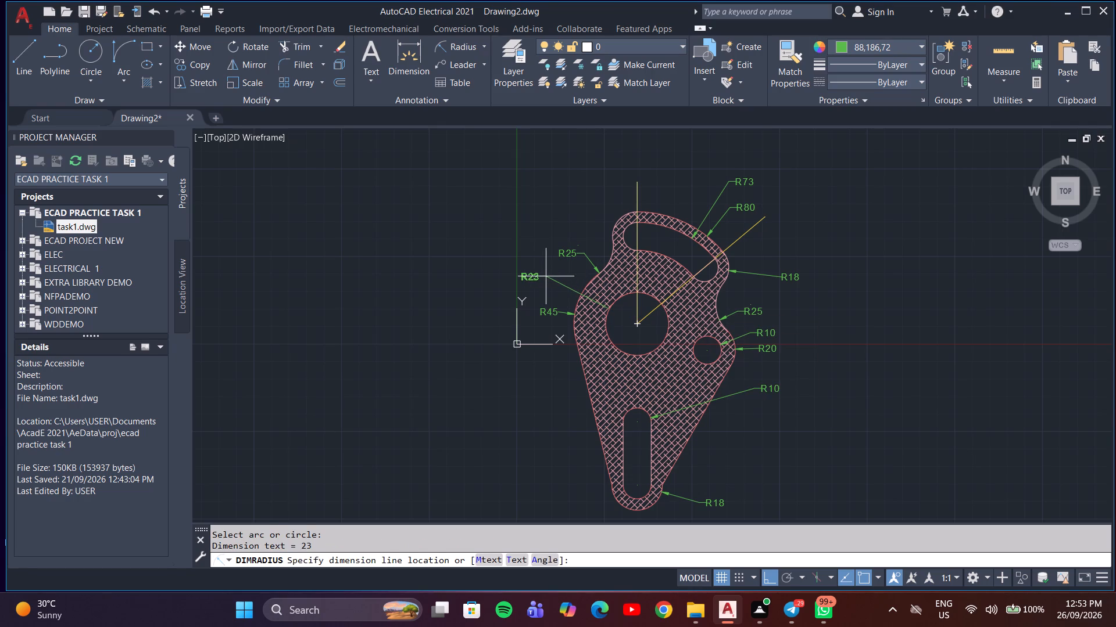
left_click(546, 276)
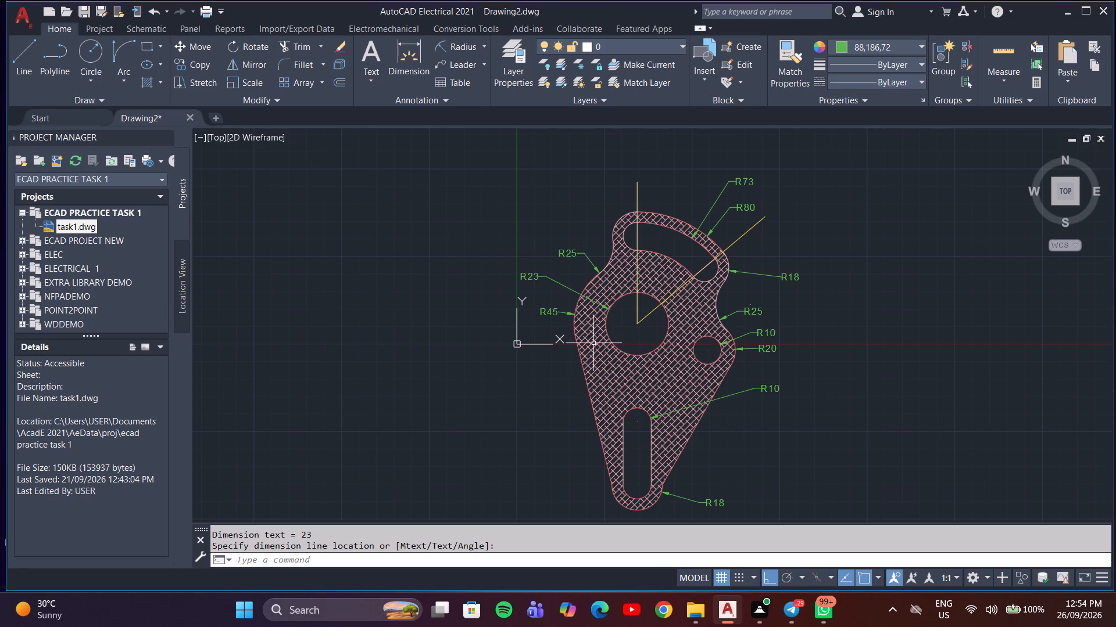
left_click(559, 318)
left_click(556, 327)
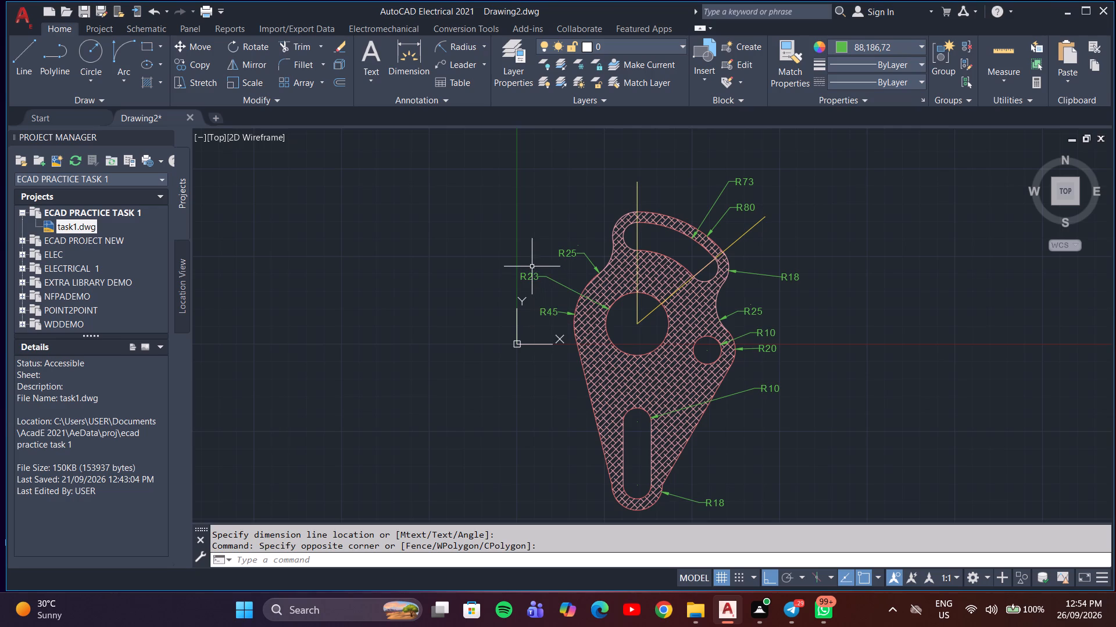
Delete the radius dimensions of the large arc on the lever's left side and of the large centre hole.
left_click(531, 265)
key("Escape")
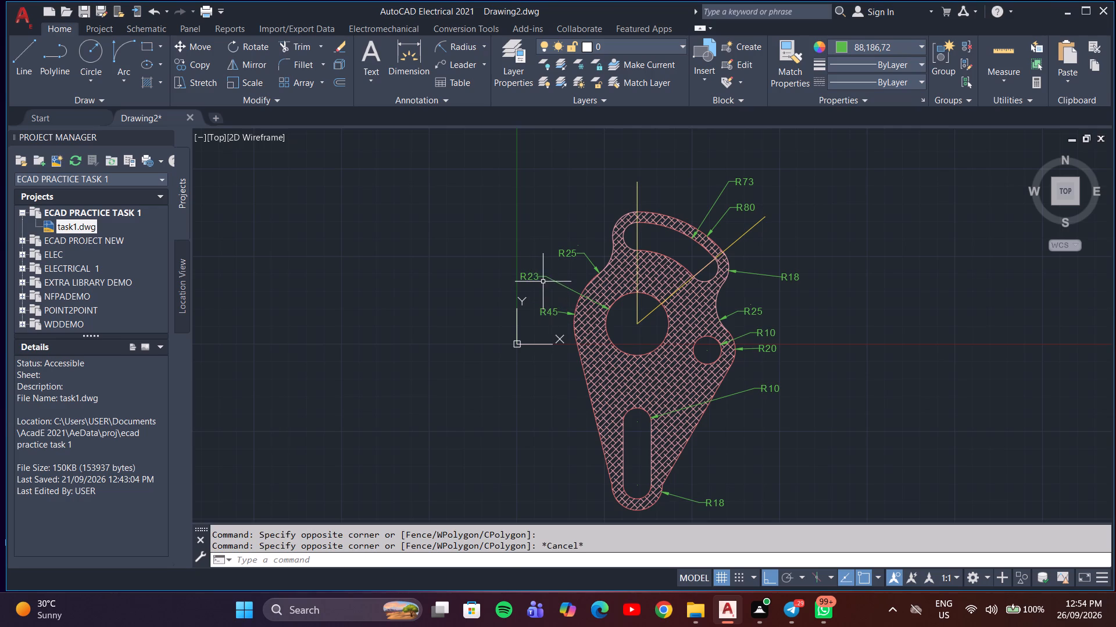
left_click(535, 266)
left_click(546, 316)
left_click(552, 321)
left_click(533, 268)
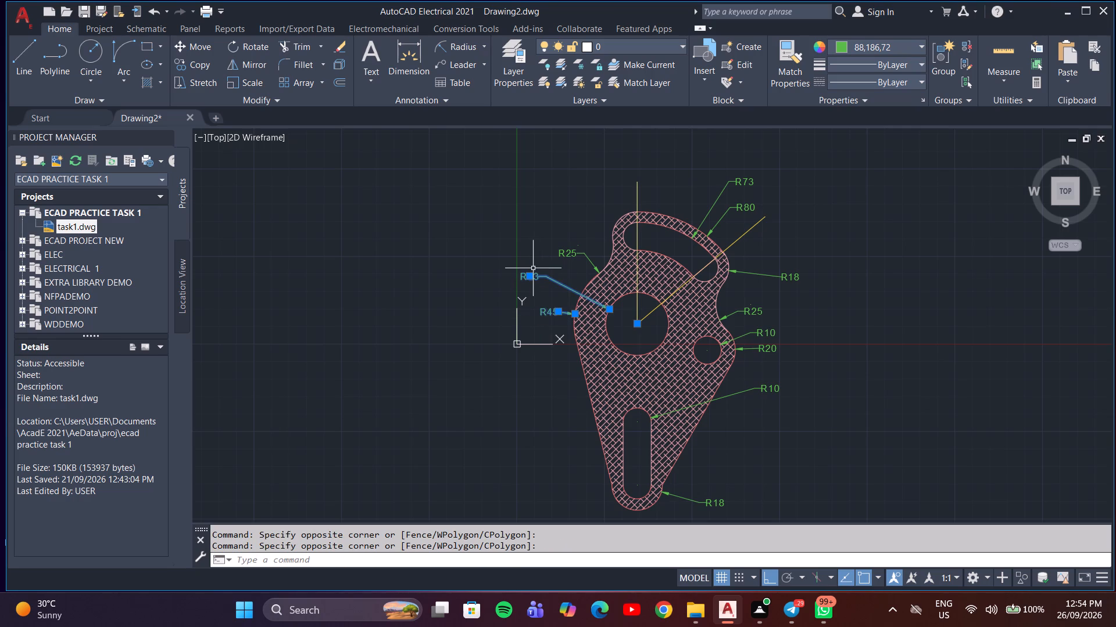
key("Delete")
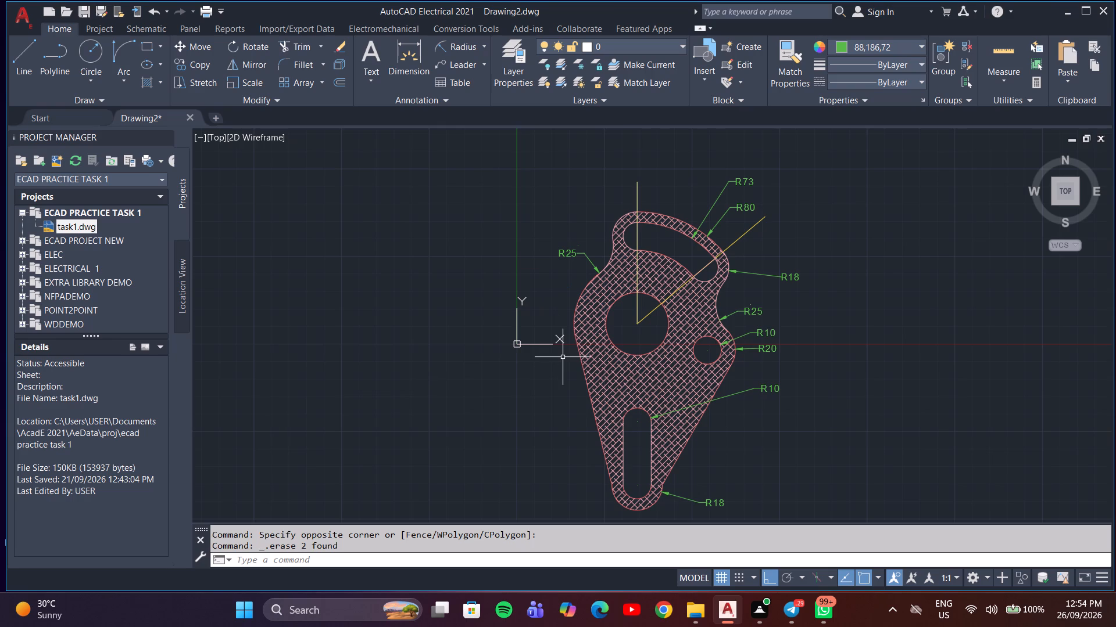
Add diameter dimensions to the large arc on the lever's left side and to the large centre hole, placing both left of the lever.
double_click(489, 45)
left_click(484, 213)
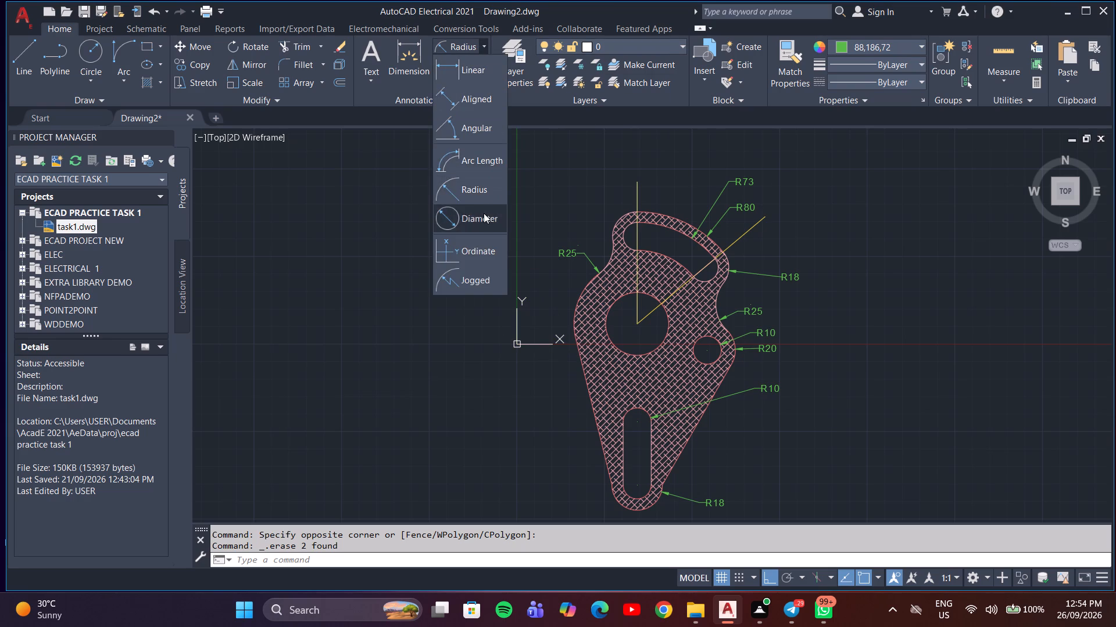
left_click(578, 304)
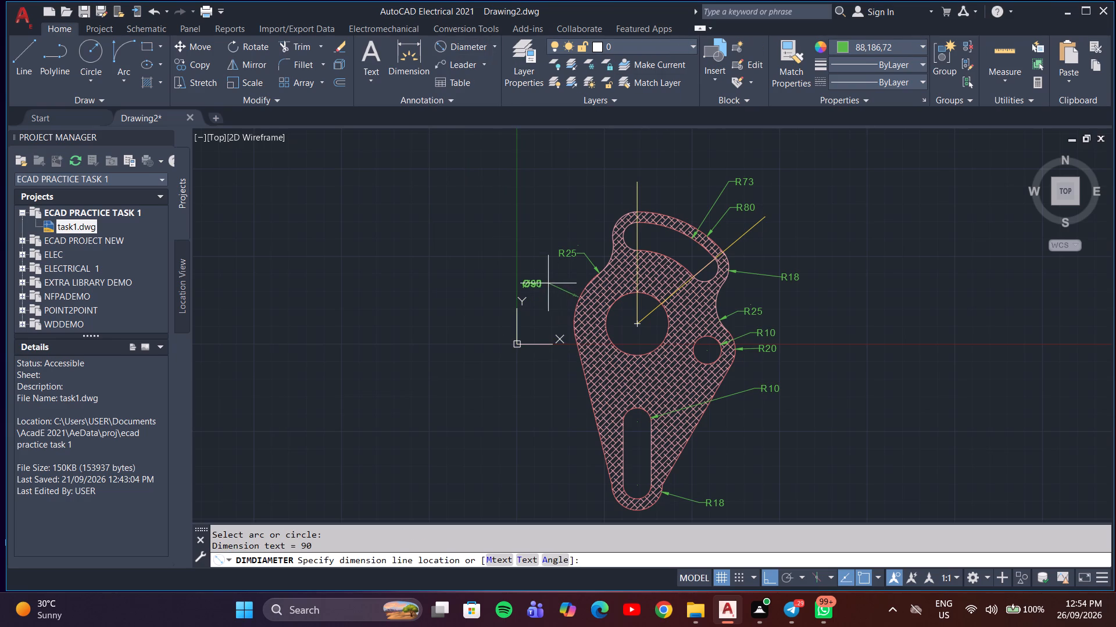
left_click(548, 283)
scroll(551, 325, "up", 2)
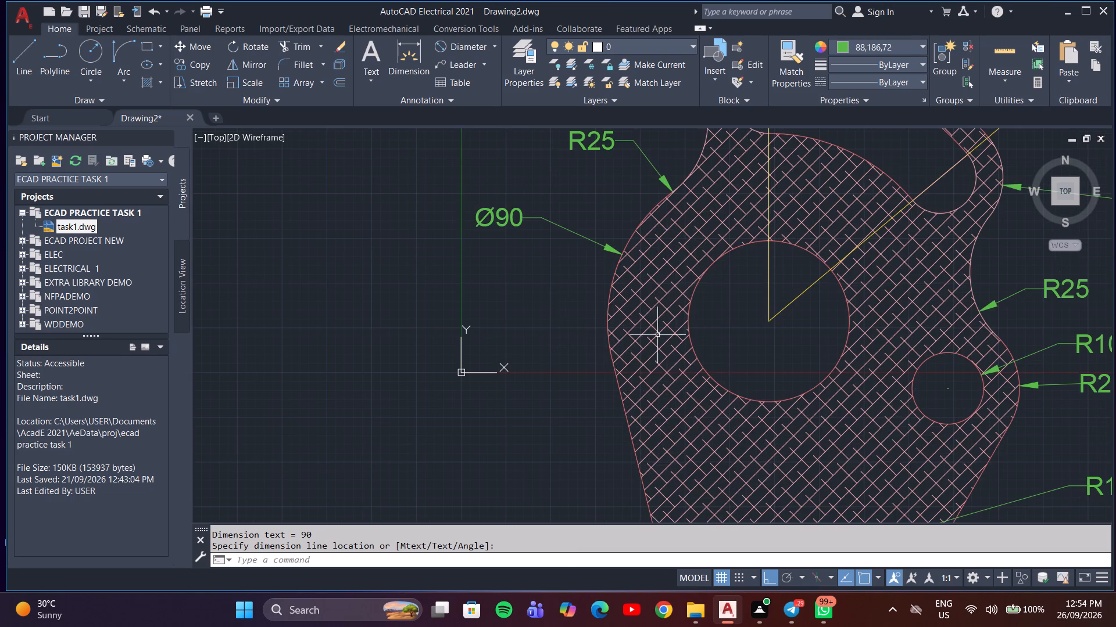
key("space")
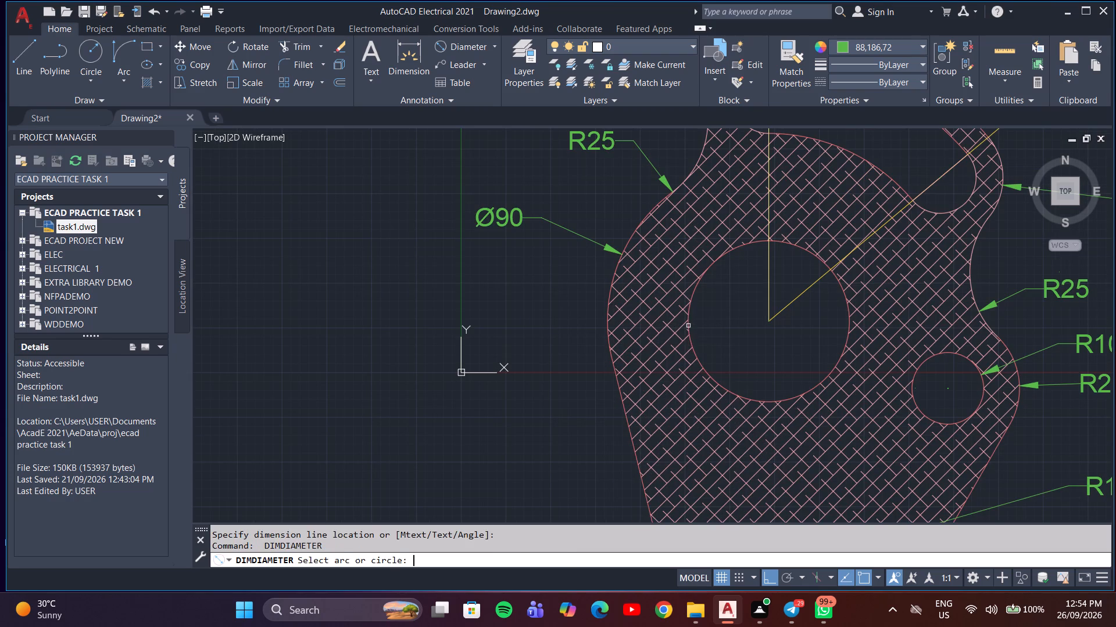
left_click(688, 326)
left_click(560, 318)
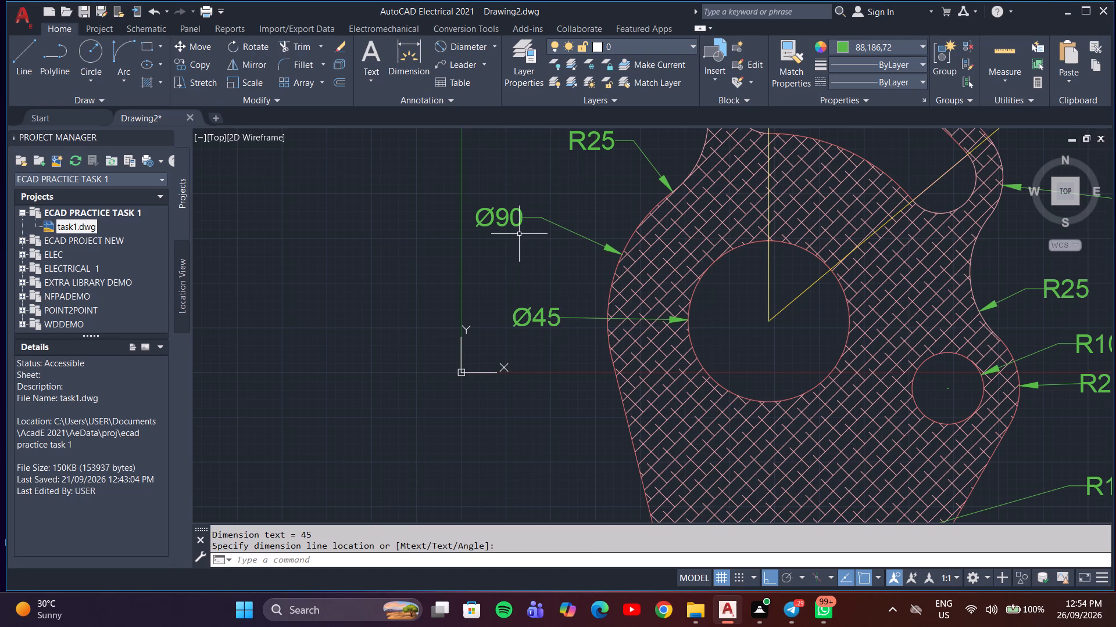
Add an aligned dimension between the centres of the straight slot's upper and lower end arcs, placed right of the lever.
scroll(537, 247, "down", 2)
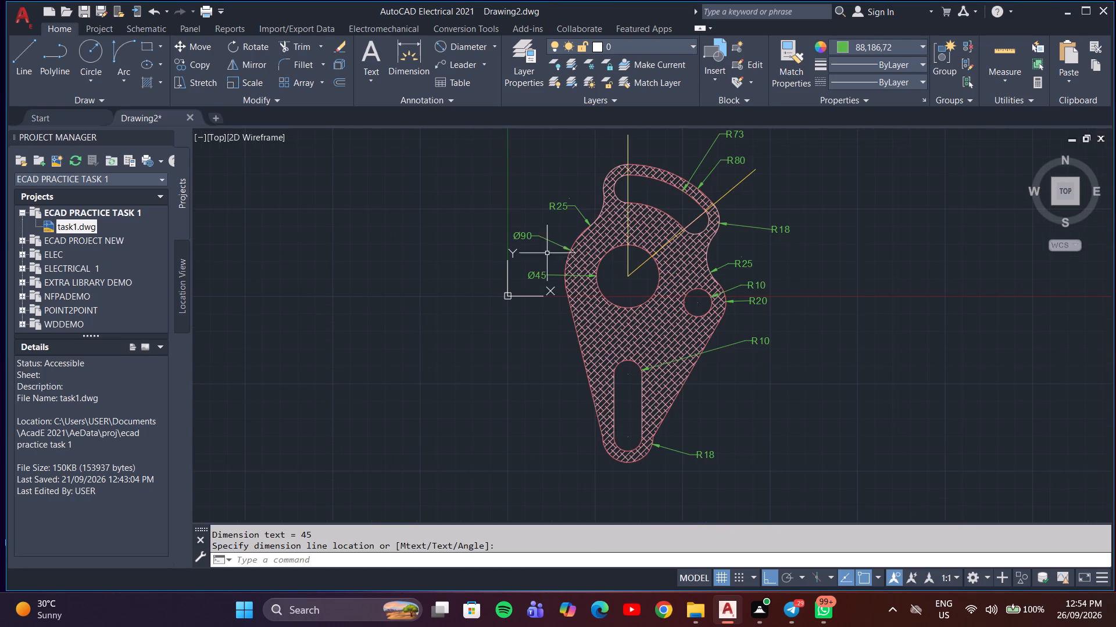
middle_click_drag(619, 307, 607, 222)
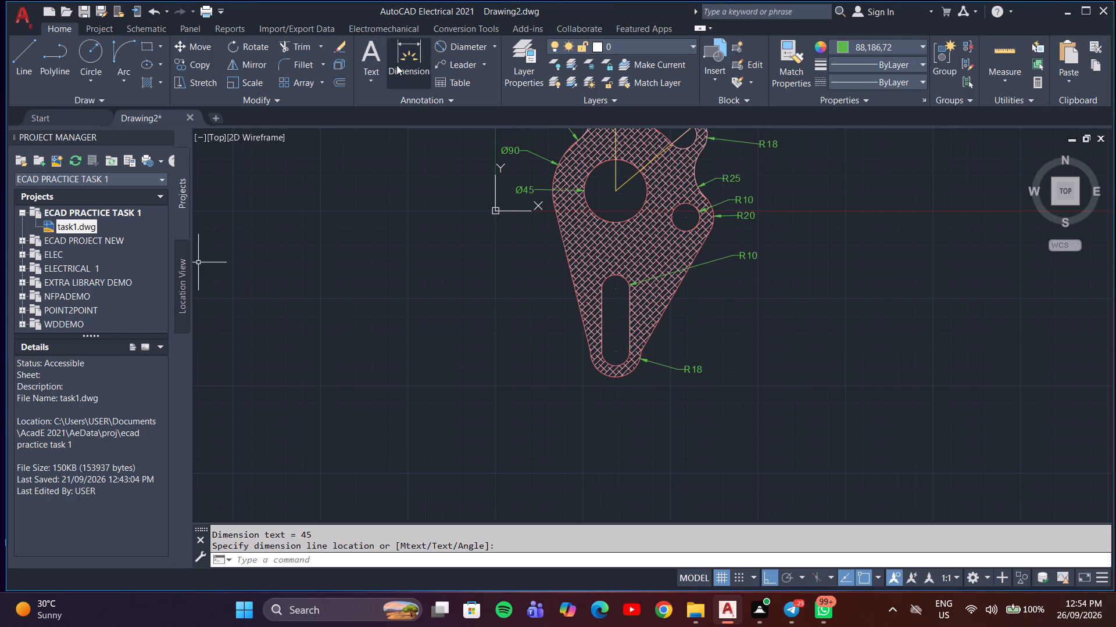
left_click(457, 46)
double_click(488, 51)
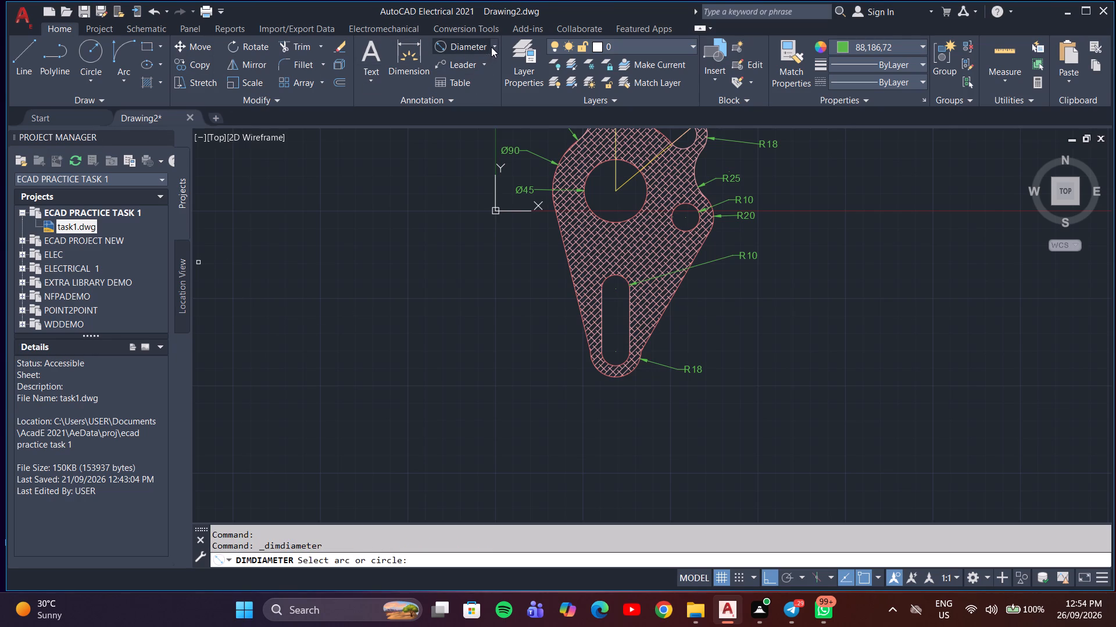
left_click(492, 45)
left_click(462, 101)
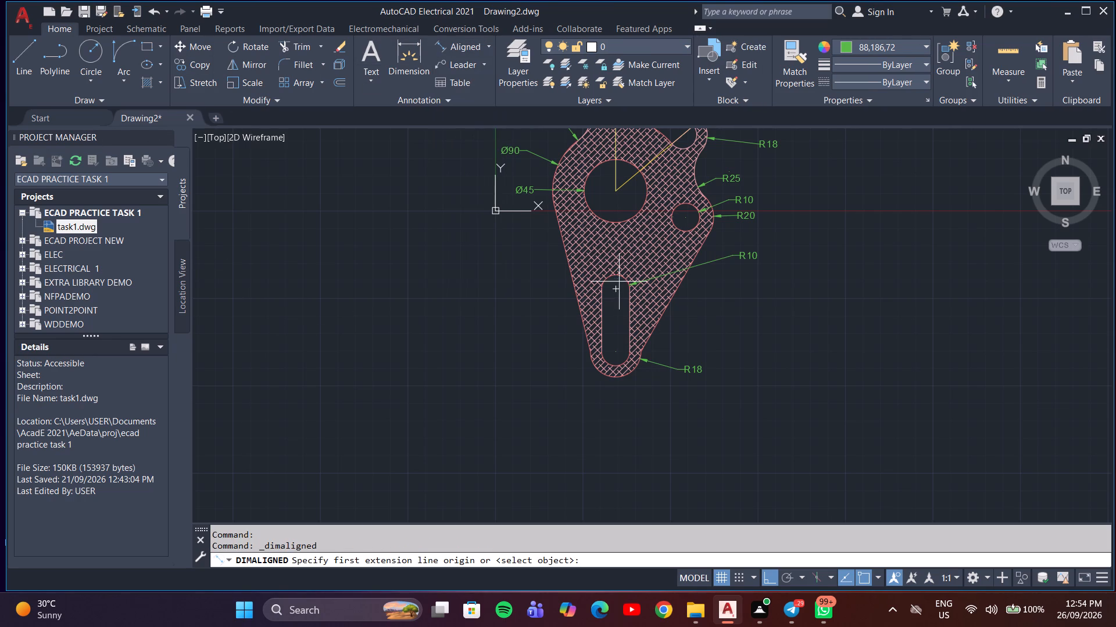
left_click(614, 289)
left_click(616, 354)
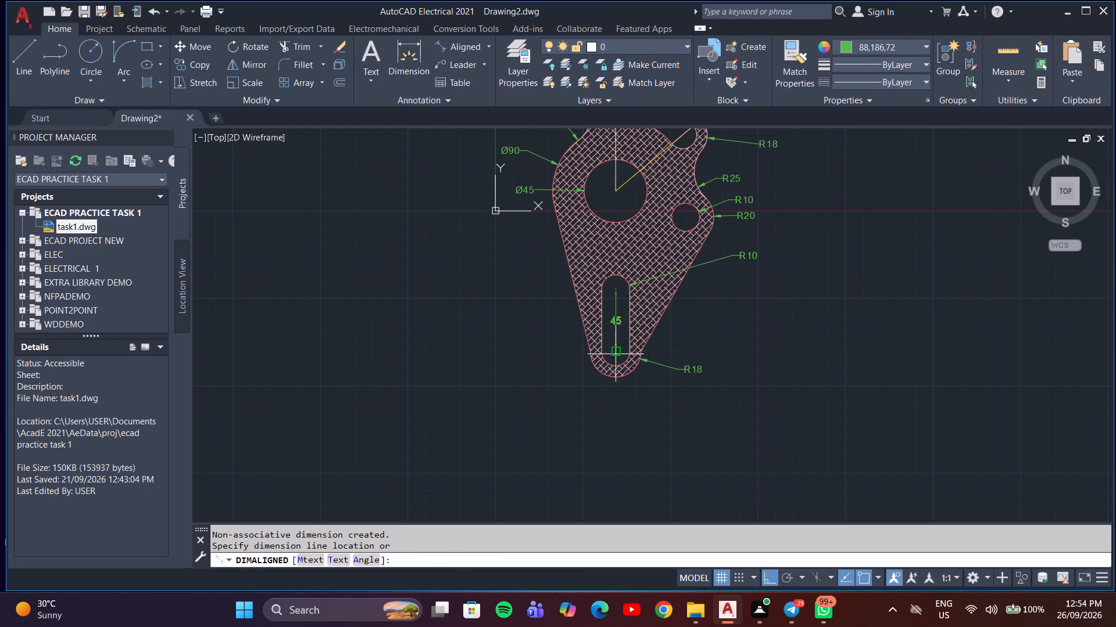
left_click(740, 359)
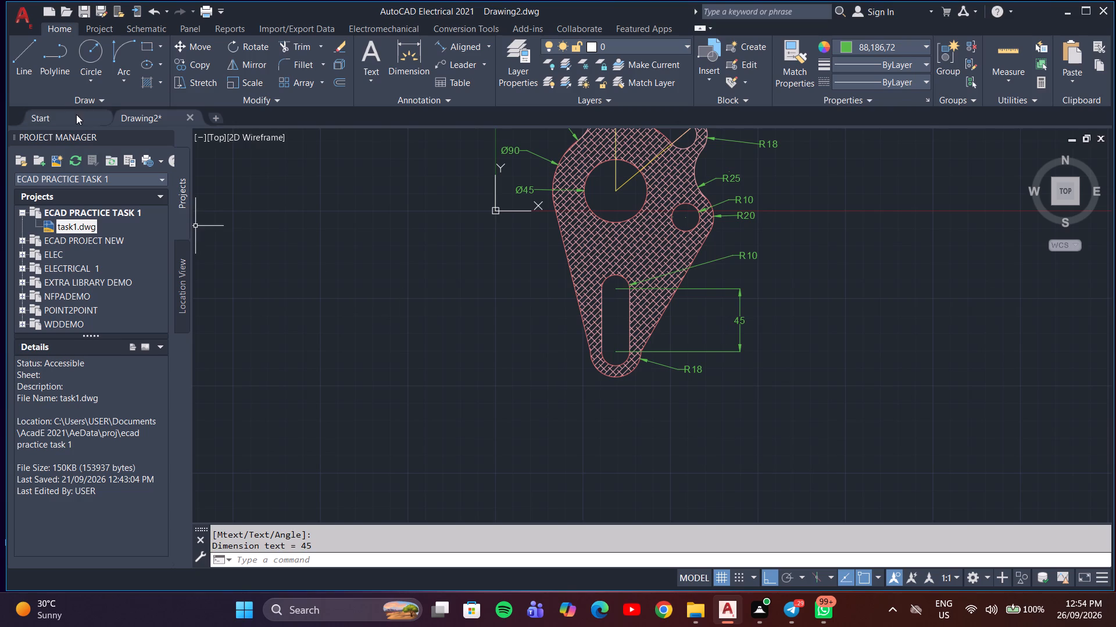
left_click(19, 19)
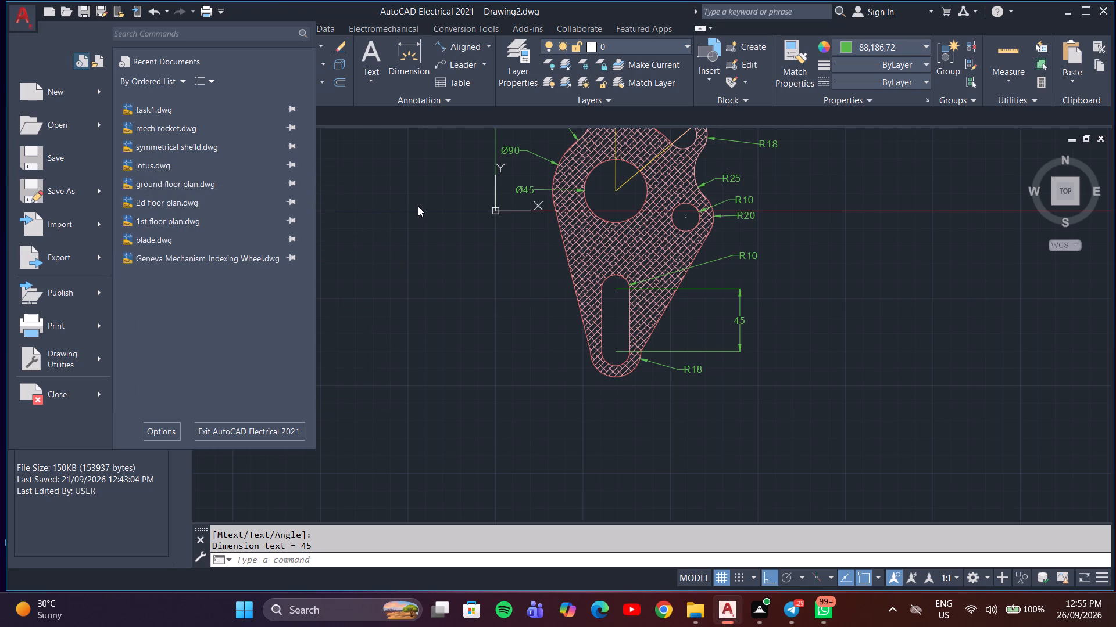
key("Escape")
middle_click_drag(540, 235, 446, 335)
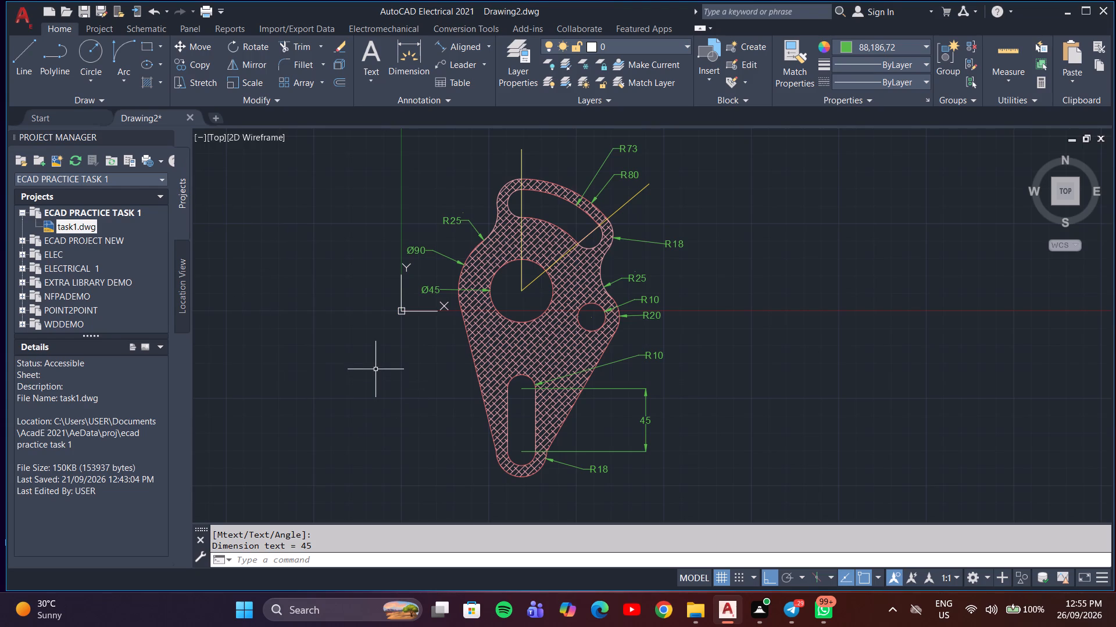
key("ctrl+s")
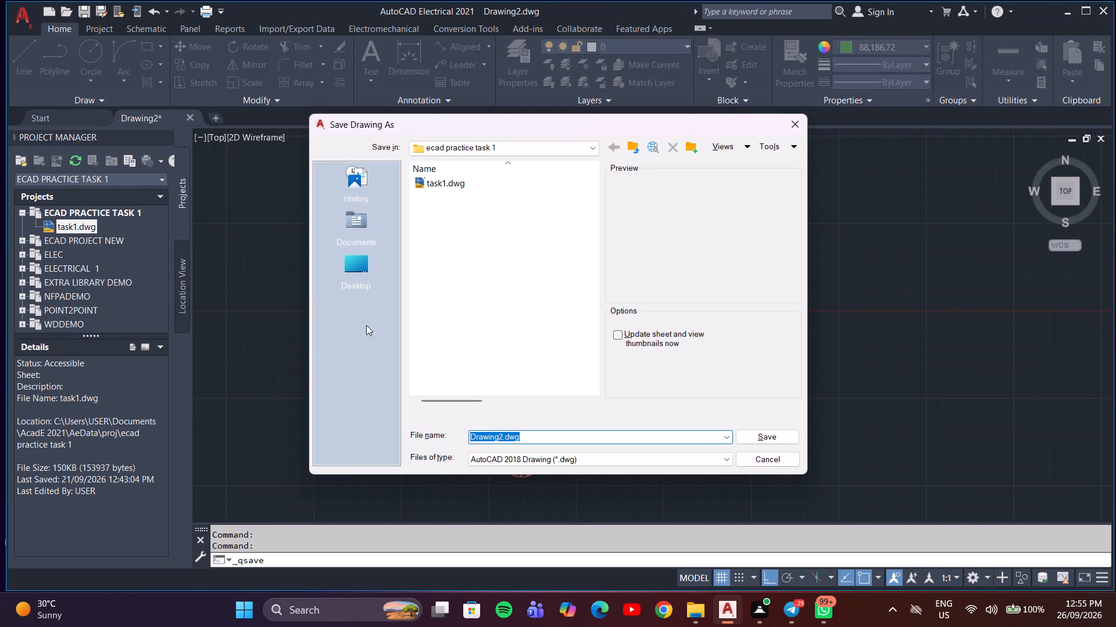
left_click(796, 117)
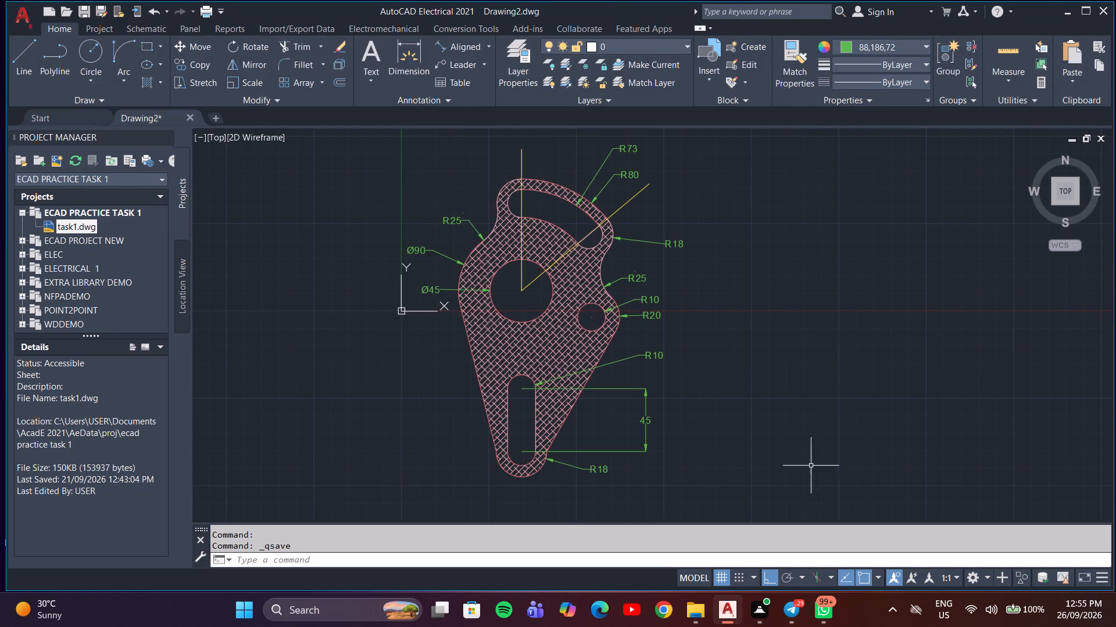
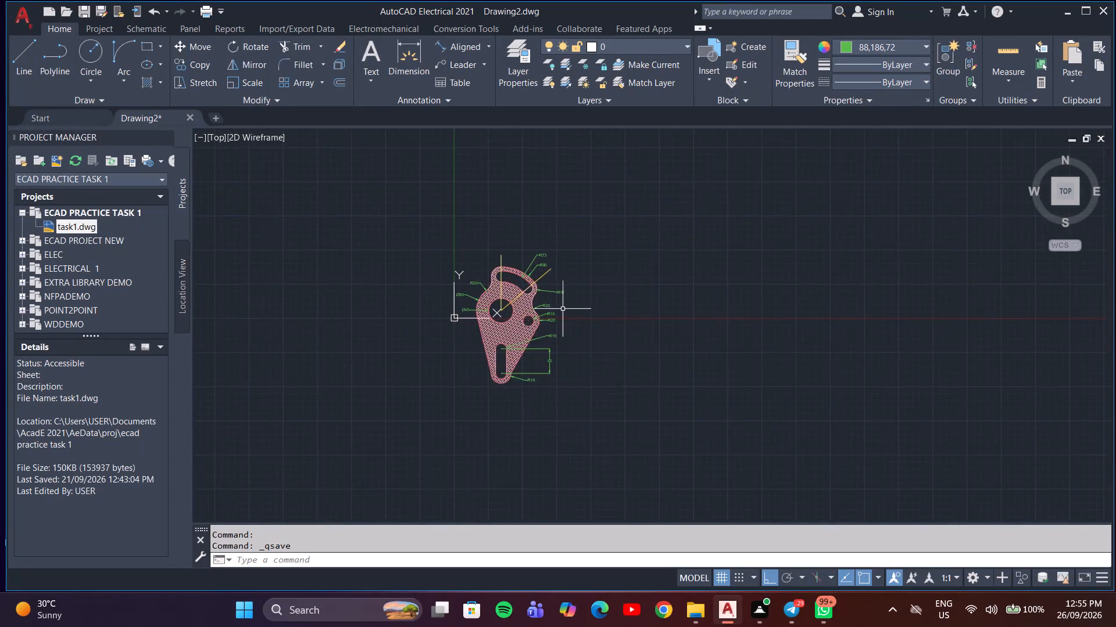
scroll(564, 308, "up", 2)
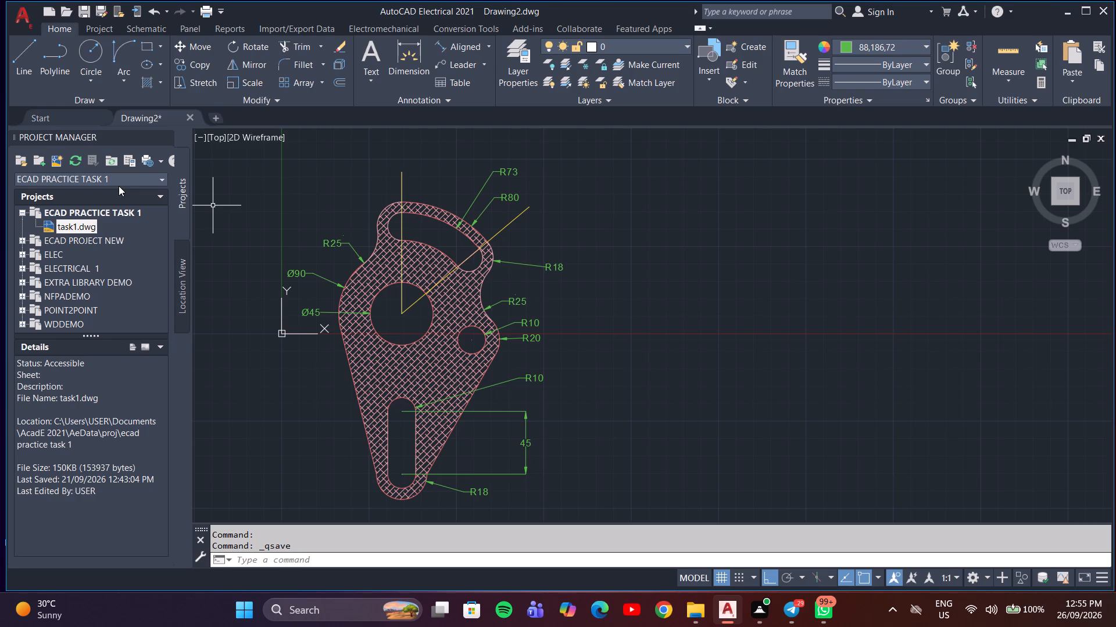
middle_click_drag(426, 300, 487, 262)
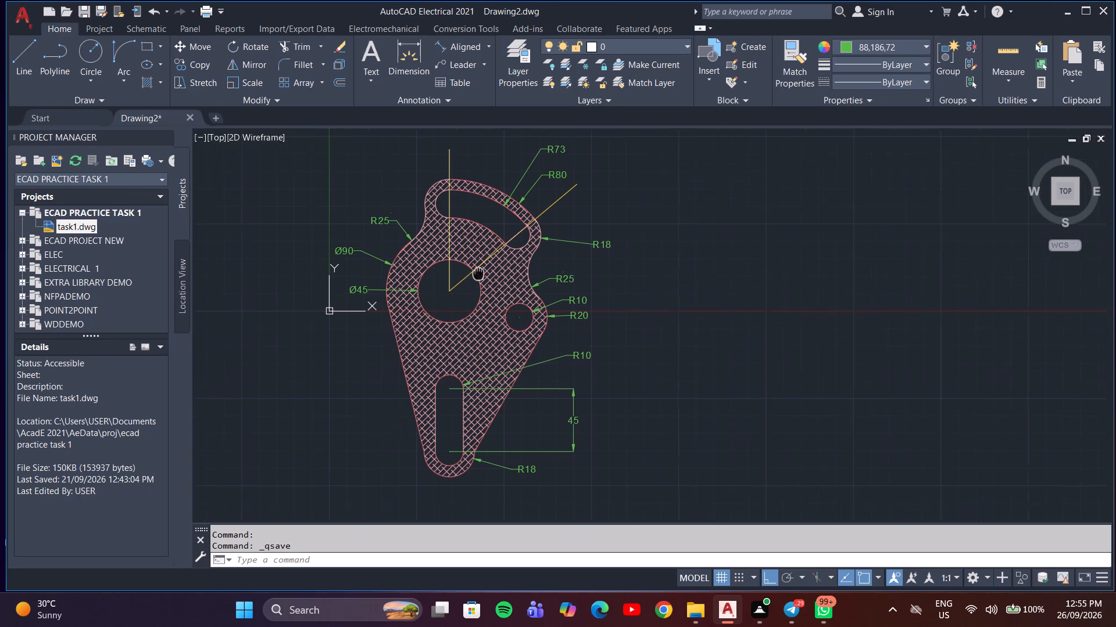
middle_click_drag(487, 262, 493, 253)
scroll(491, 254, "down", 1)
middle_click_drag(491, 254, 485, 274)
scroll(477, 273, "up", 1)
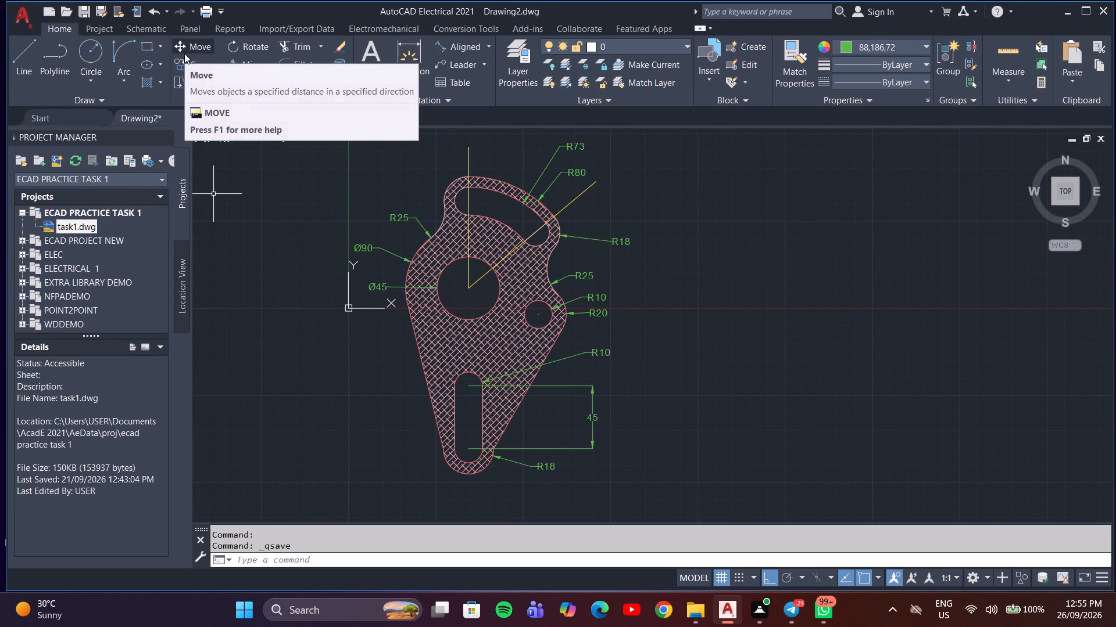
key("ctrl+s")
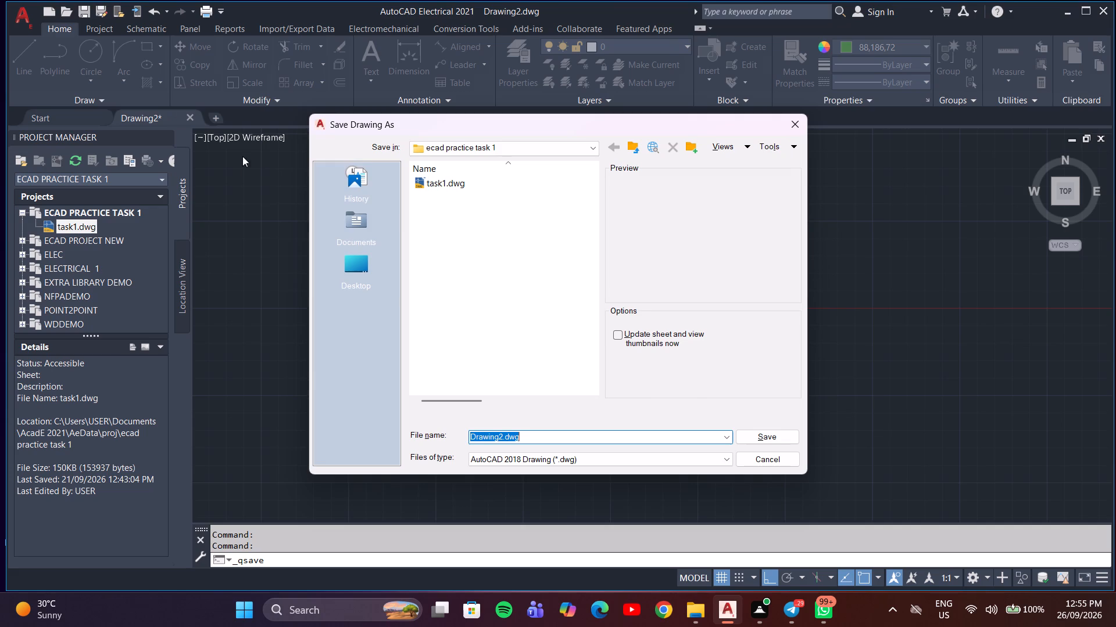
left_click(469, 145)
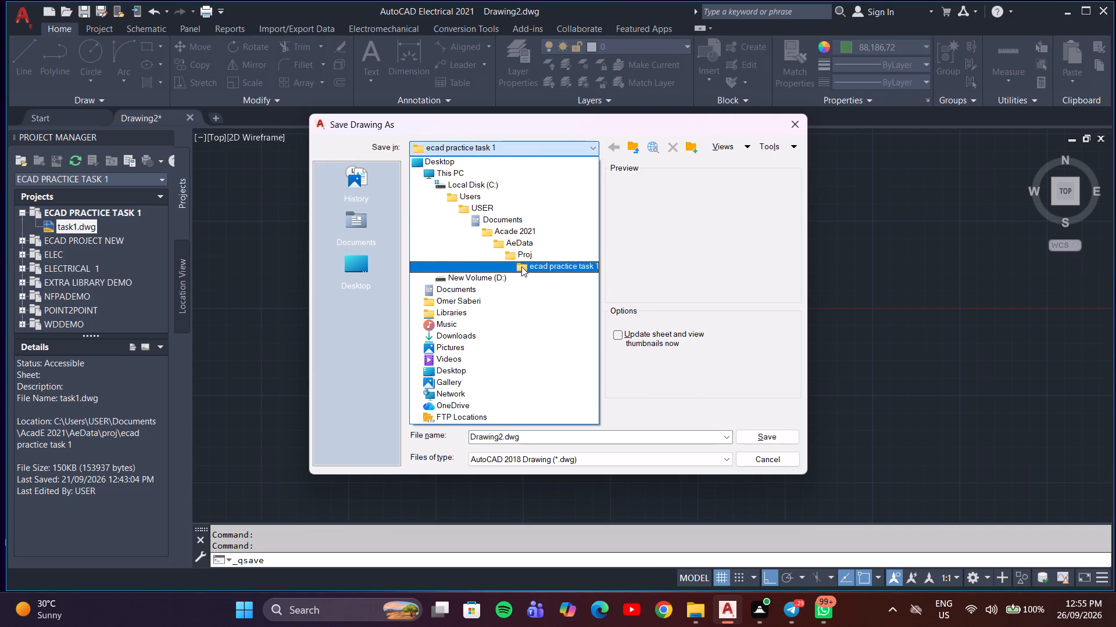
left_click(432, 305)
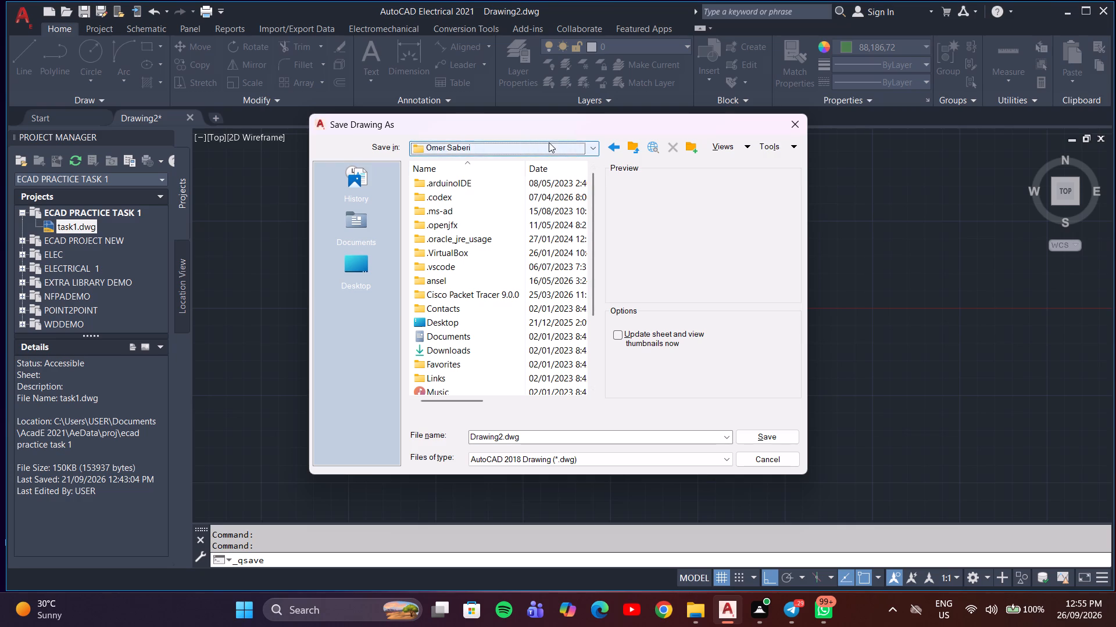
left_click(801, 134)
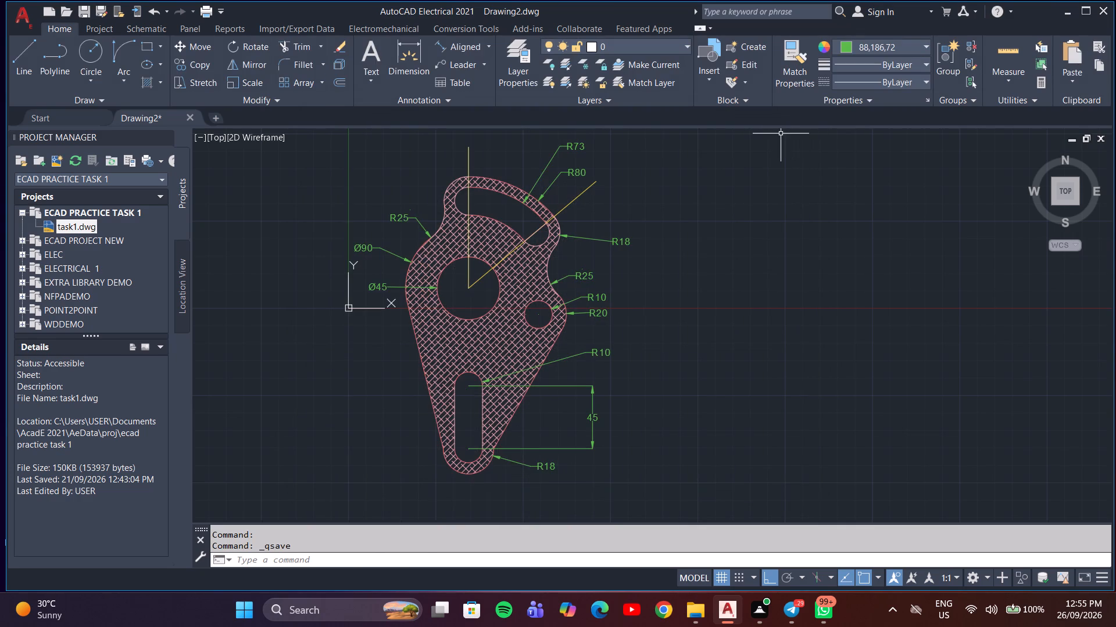
Start saving the drawing and choose the AUO CAD DWG FILES folder inside AUTO CAD DRAWINGS on drive D: as the location.
key("ctrl+s")
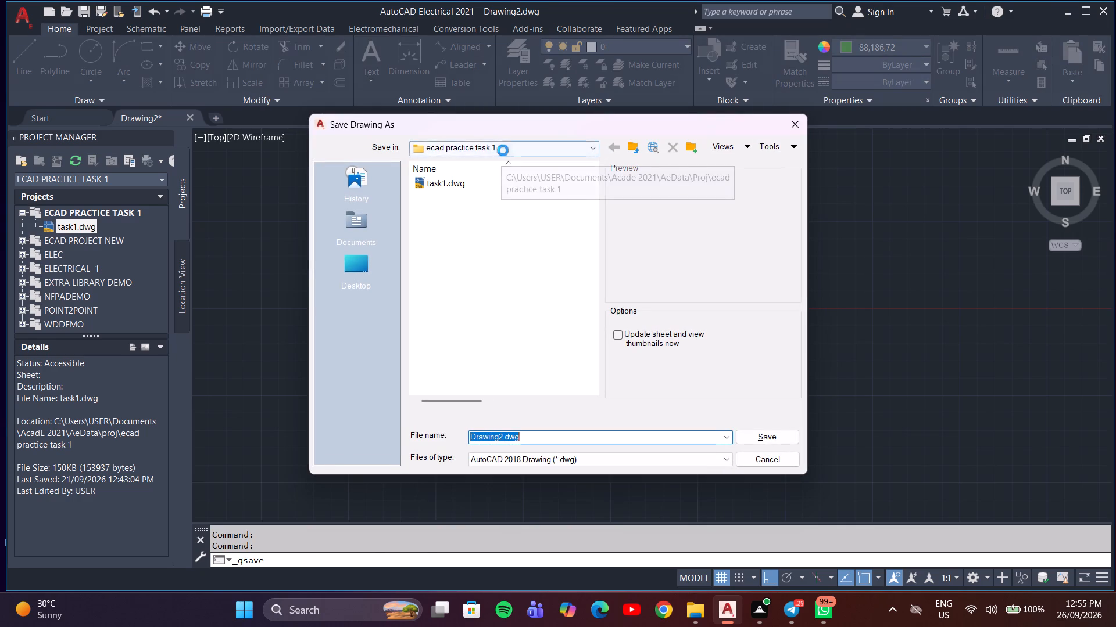
left_click(503, 150)
scroll(432, 373, "down", 1)
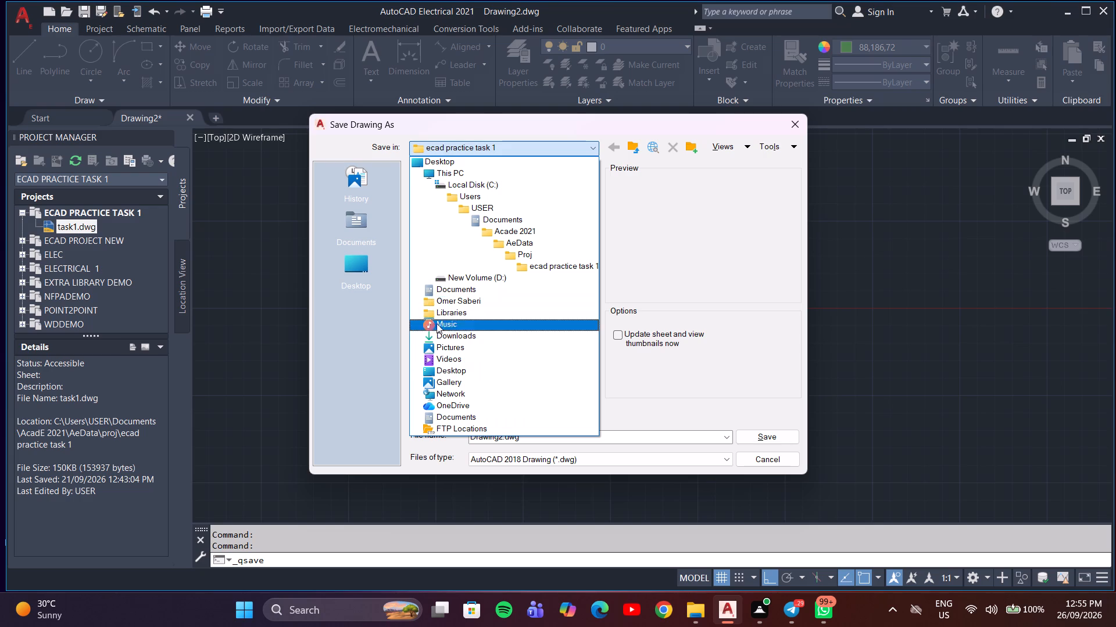
scroll(497, 247, "up", 2)
scroll(497, 247, "down", 1)
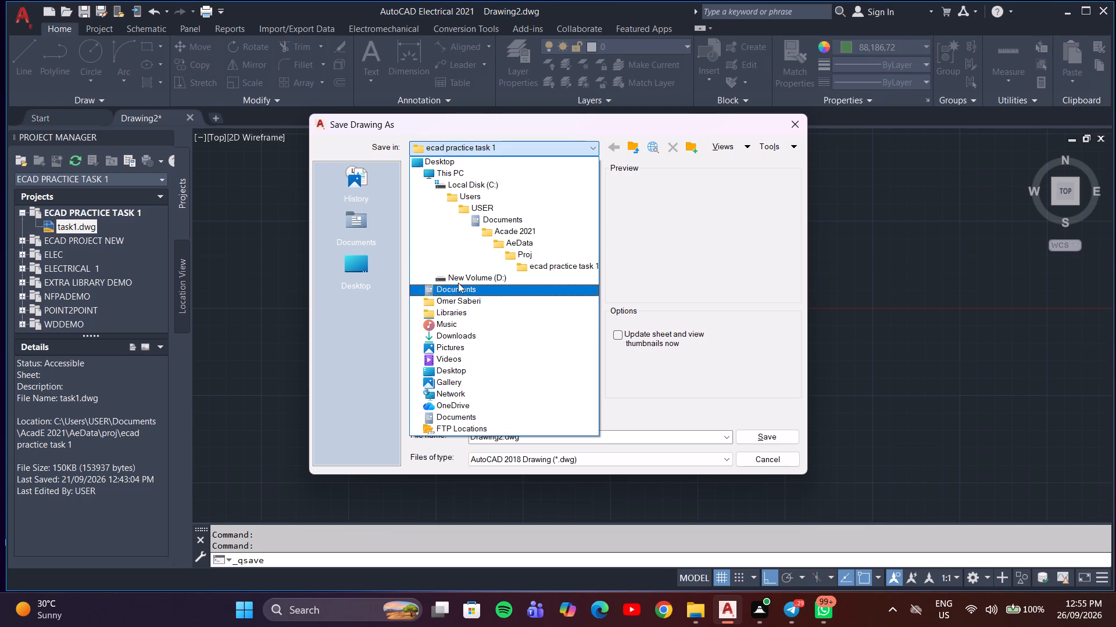
left_click(460, 278)
left_click(446, 184)
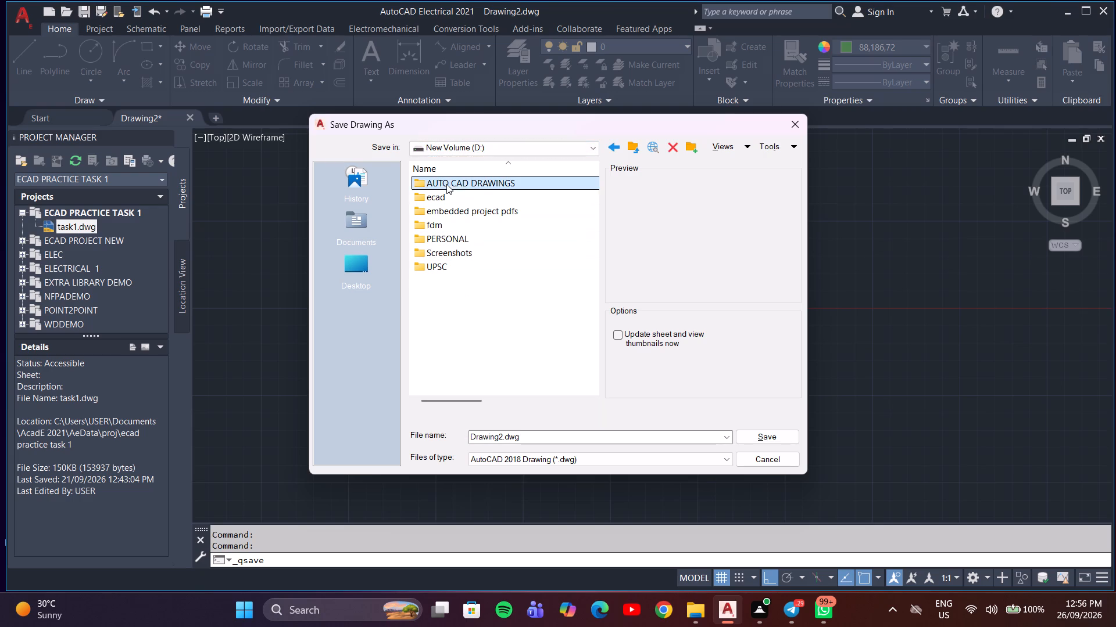
left_click(448, 183)
double_click(448, 183)
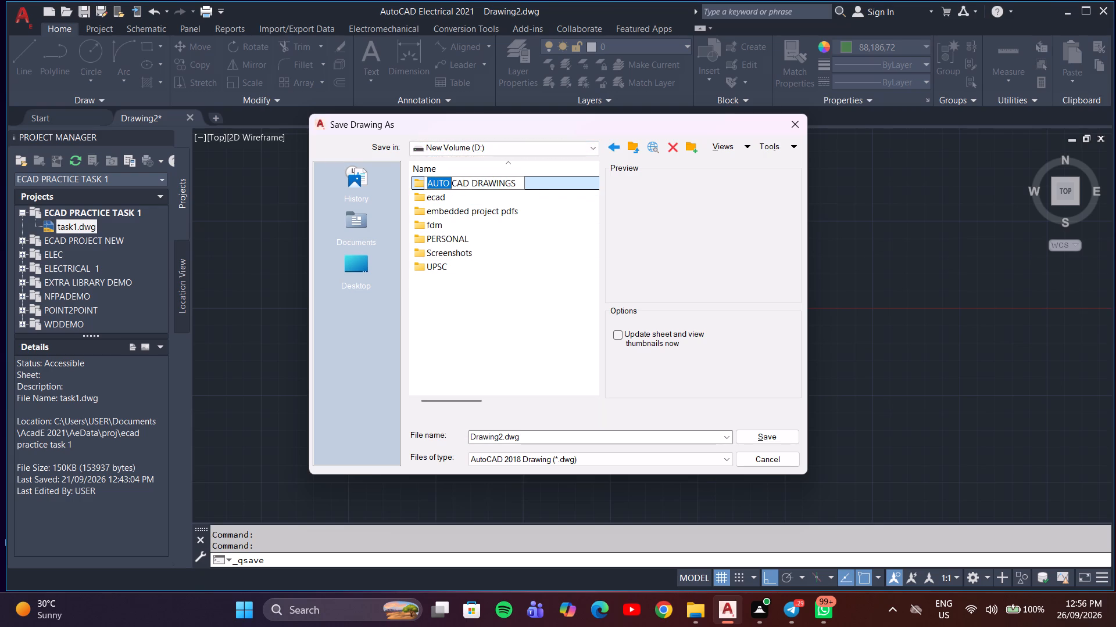
double_click(536, 183)
double_click(537, 184)
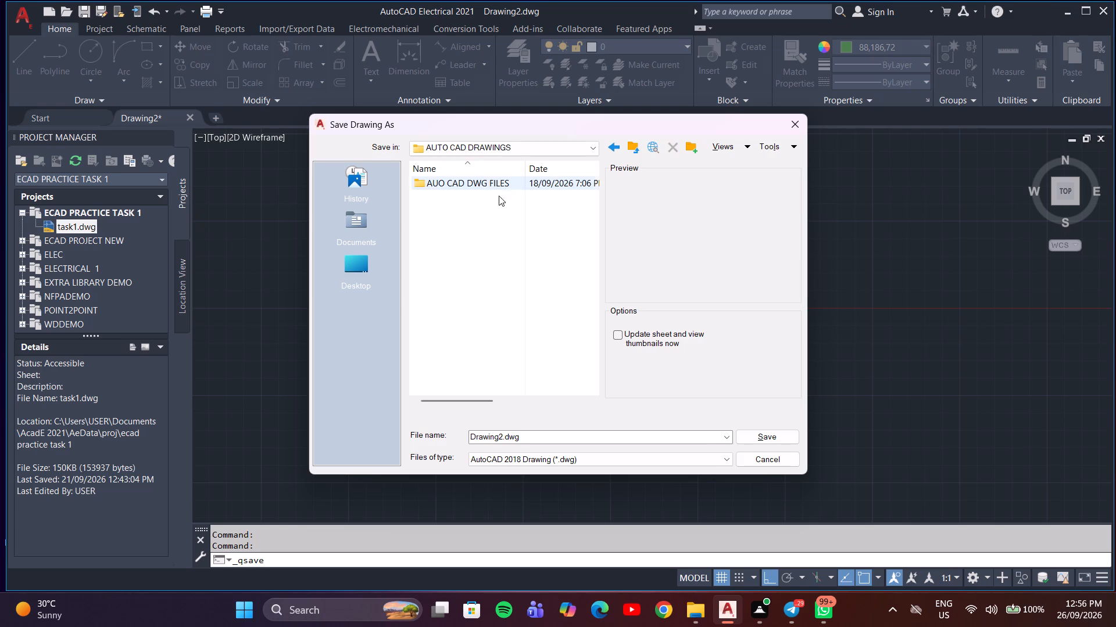
double_click(490, 185)
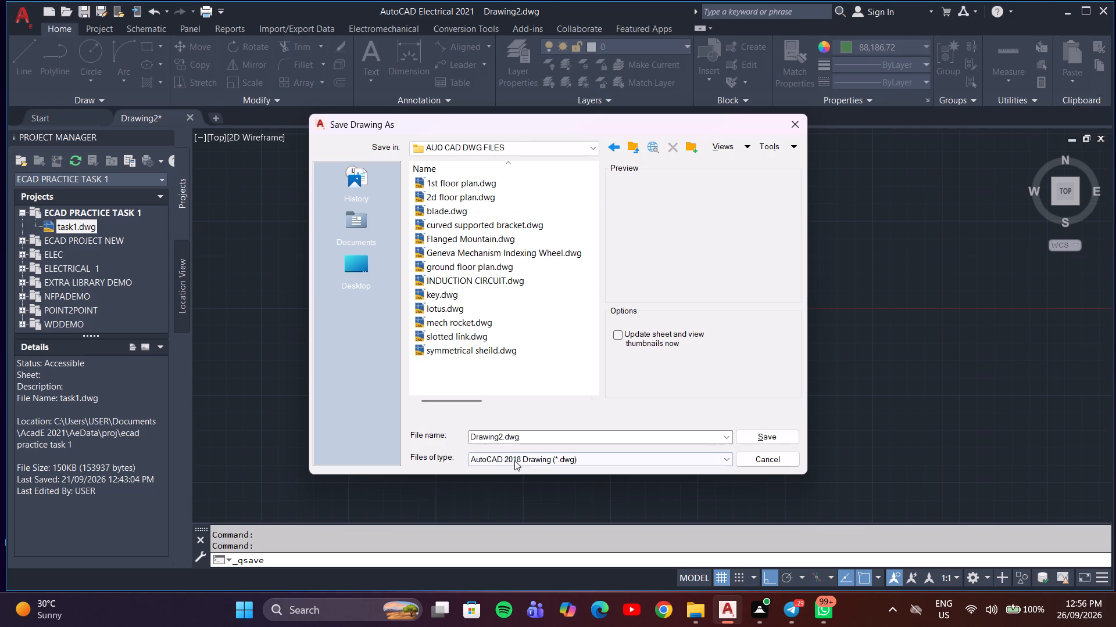
Name the drawing file cam lever arm.dwg and save it.
left_click(502, 438)
left_click(502, 434)
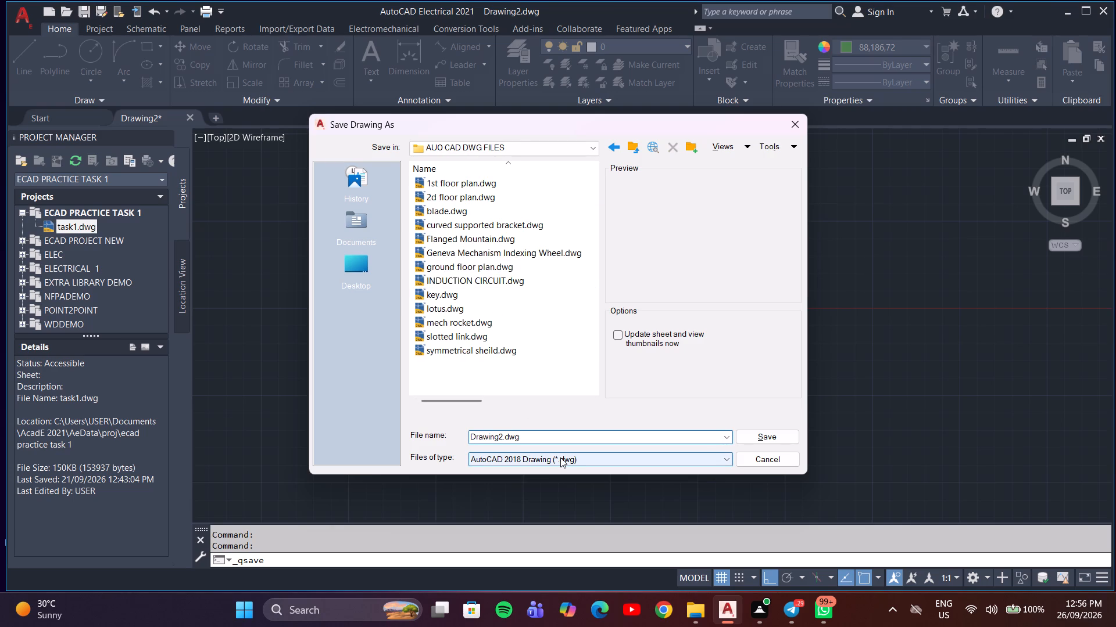
key("ctrl+shift+Left")
key("BackSpace")
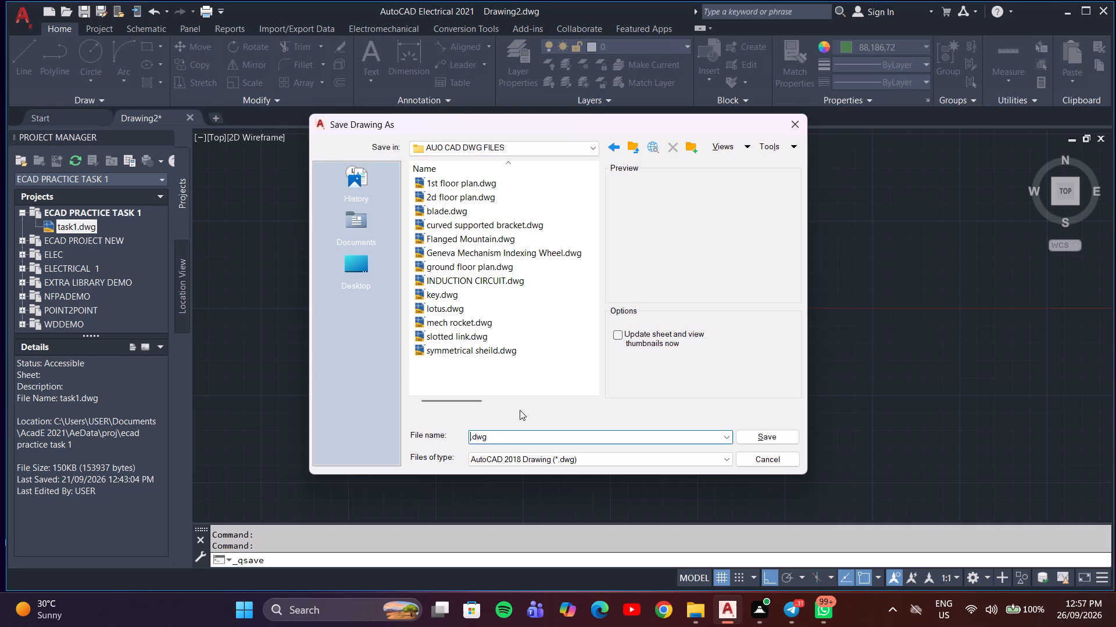
type("ca")
type("m lever arm")
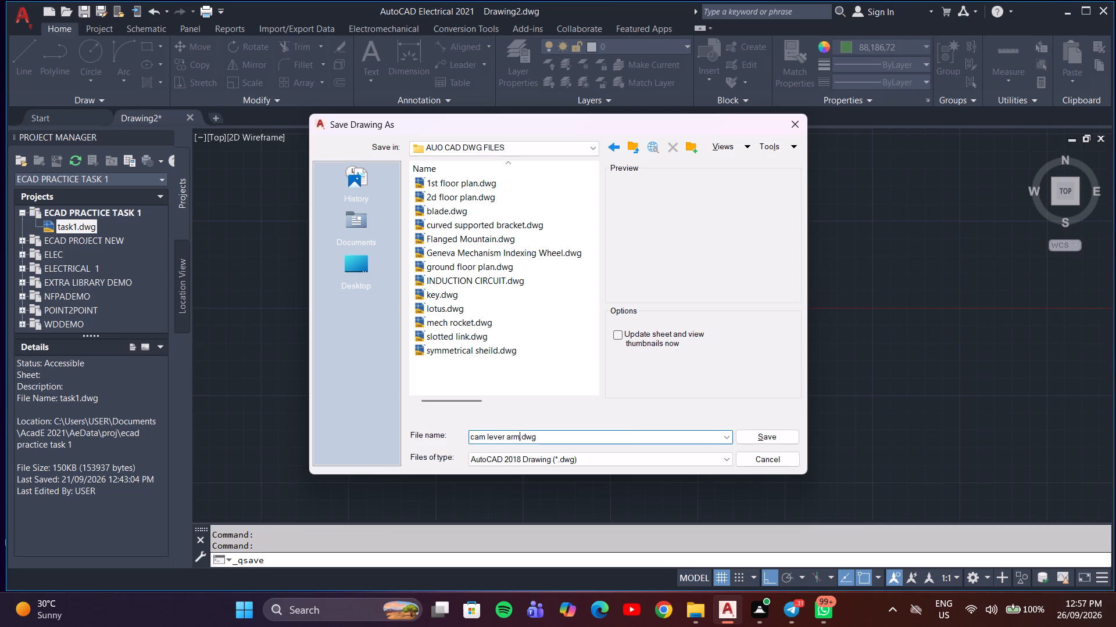
left_click(760, 433)
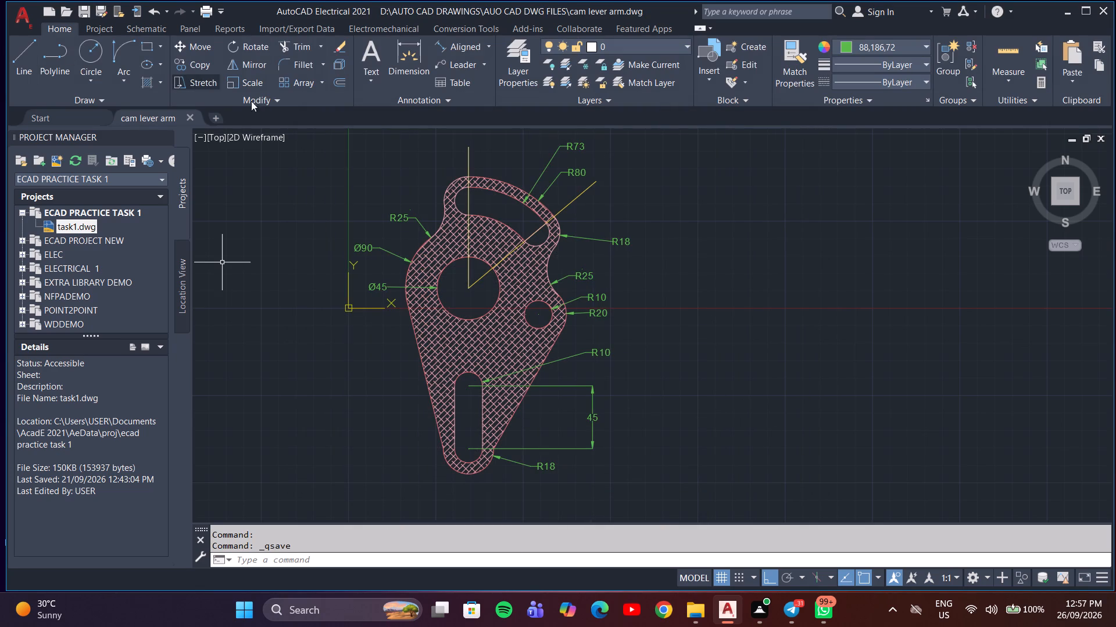
Open the recent drawing 2d floor plan.dwg to view it.
middle_click_drag(323, 267, 361, 286)
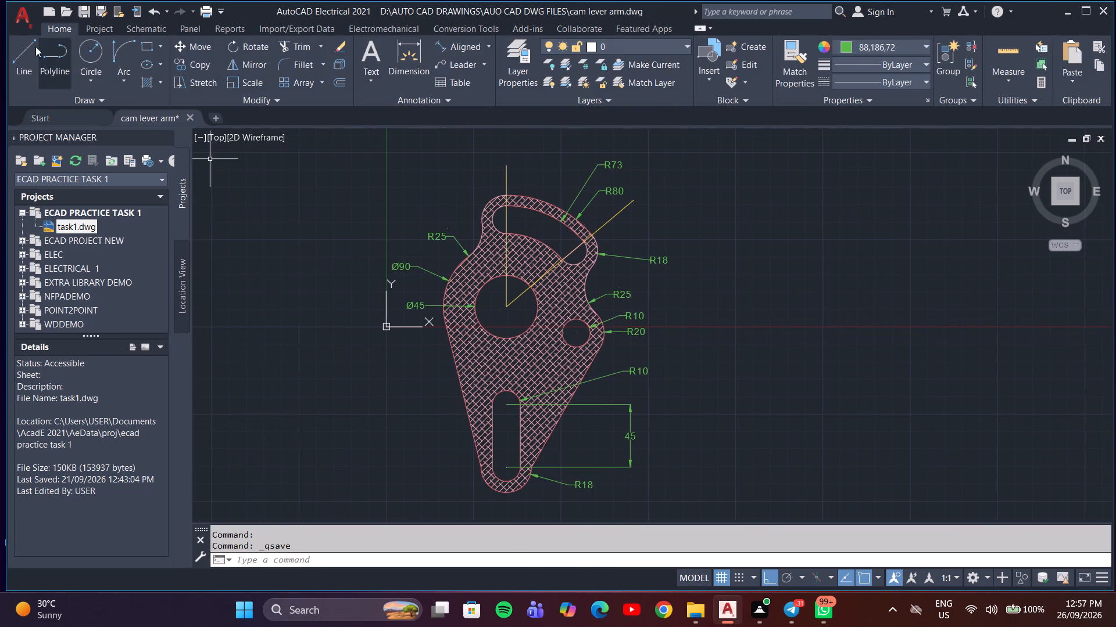
left_click(13, 5)
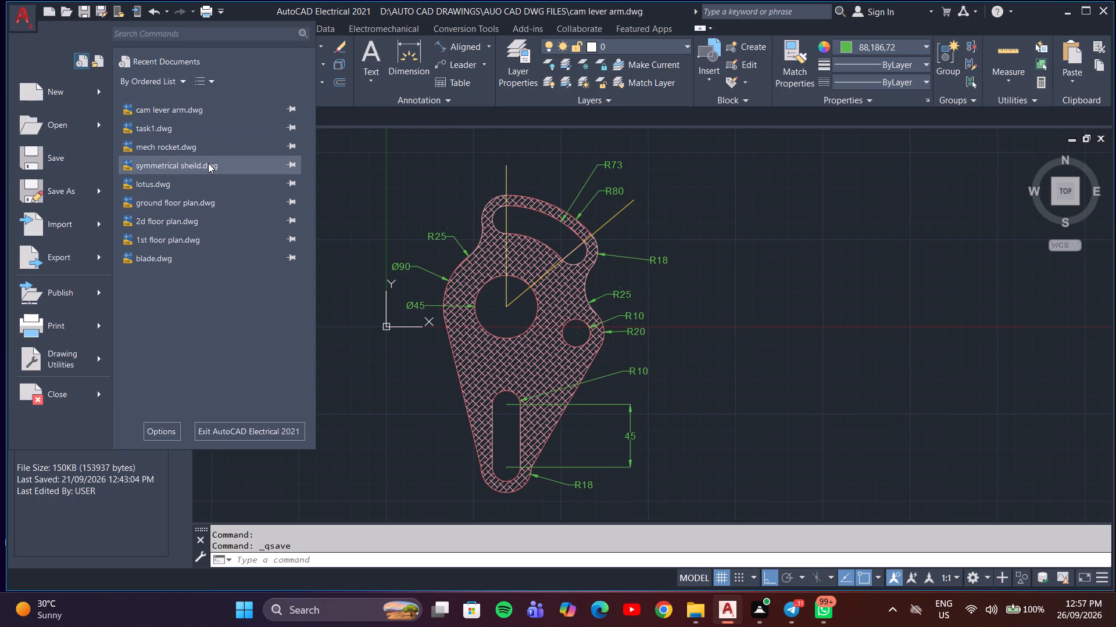
left_click(227, 221)
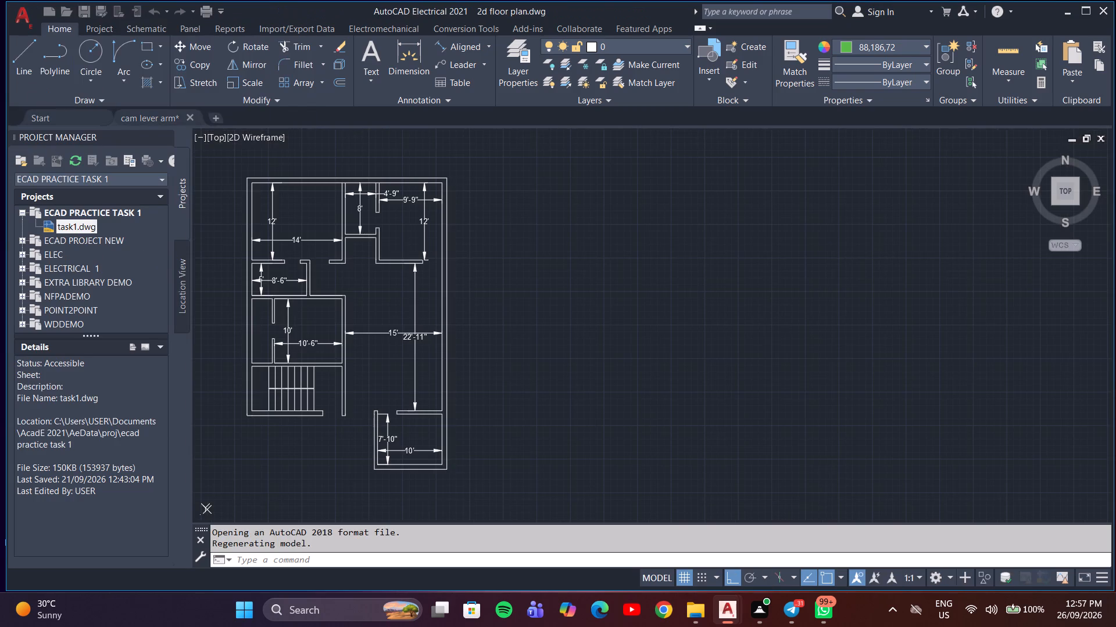
scroll(490, 303, "down", 4)
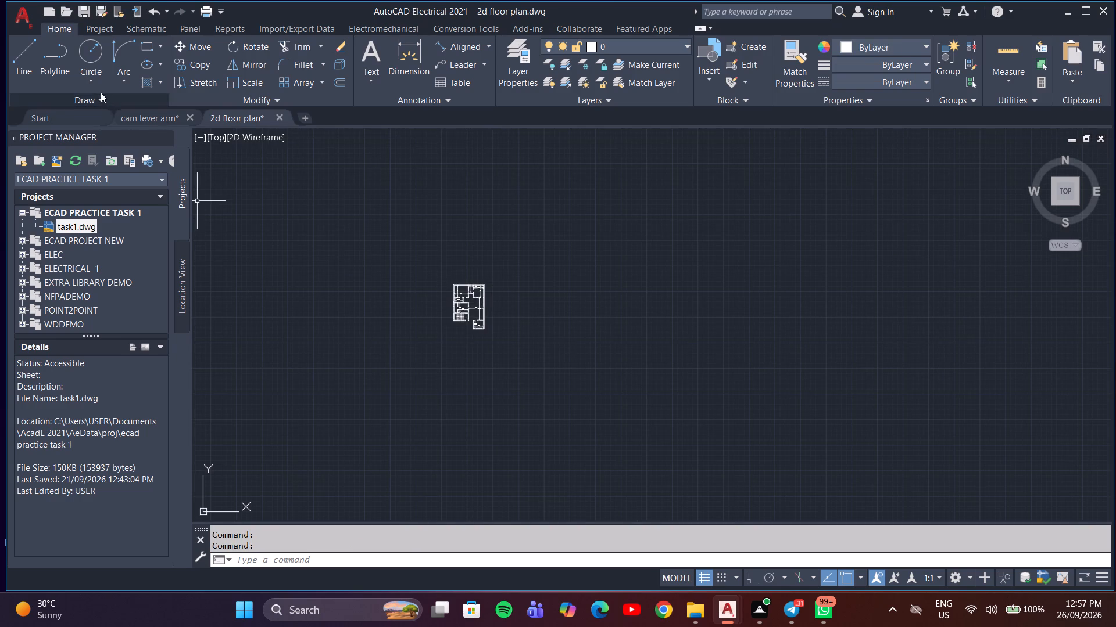
Open the recent drawing ground floor plan.dwg.
left_click(18, 20)
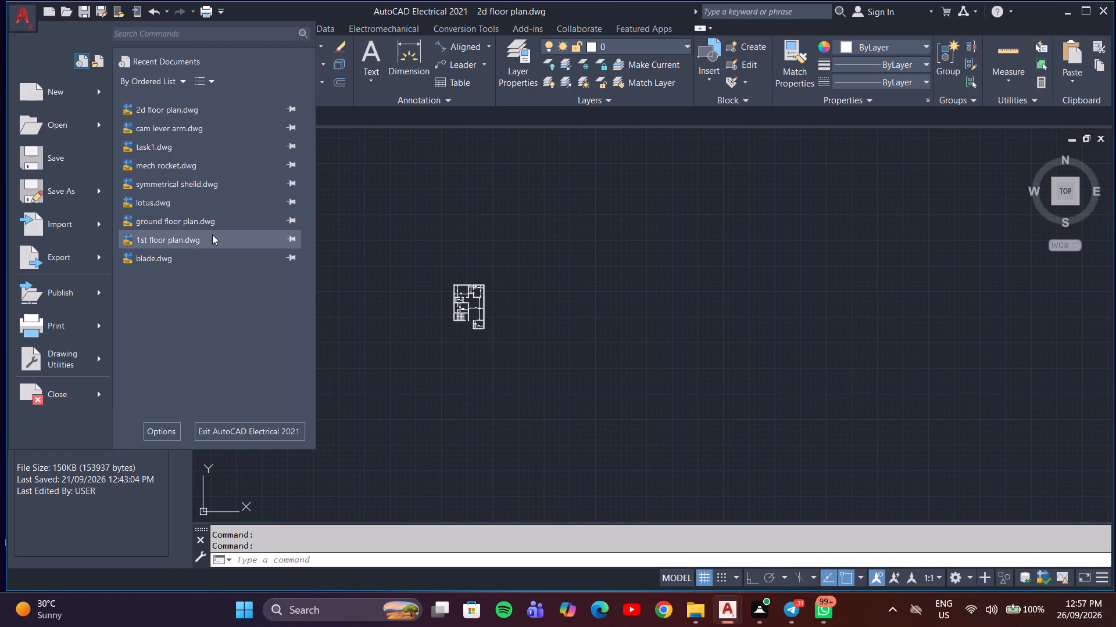
left_click(212, 225)
Delete the blue 3' dimension across the wall opening near the lower right room of the left-hand plan.
scroll(555, 332, "down", 2)
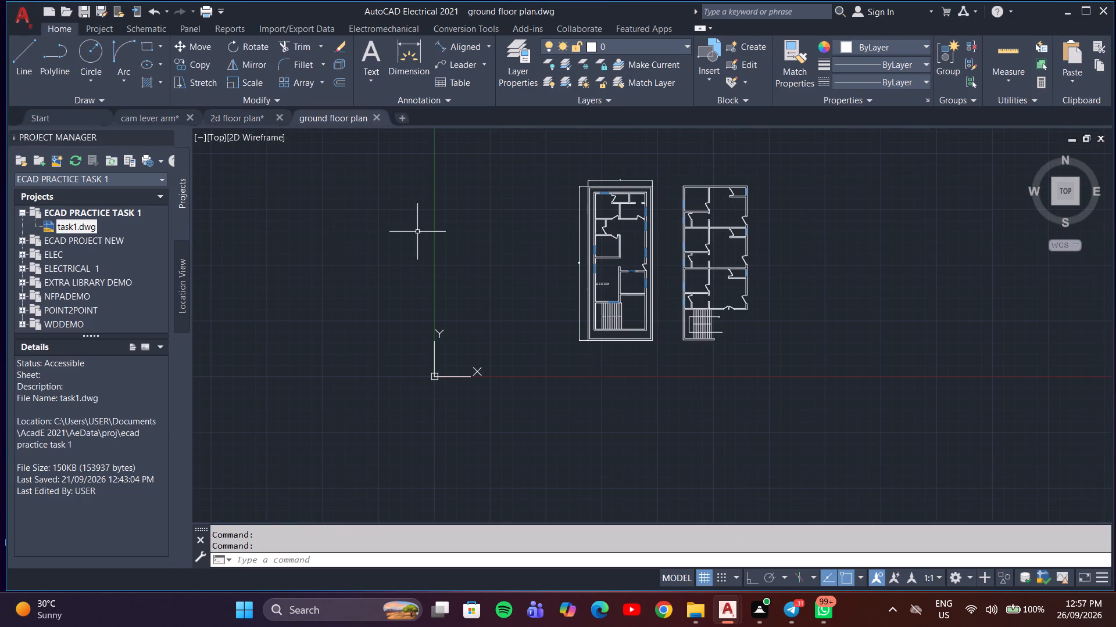
middle_click_drag(662, 271, 648, 331)
scroll(643, 329, "up", 3)
scroll(643, 329, "down", 2)
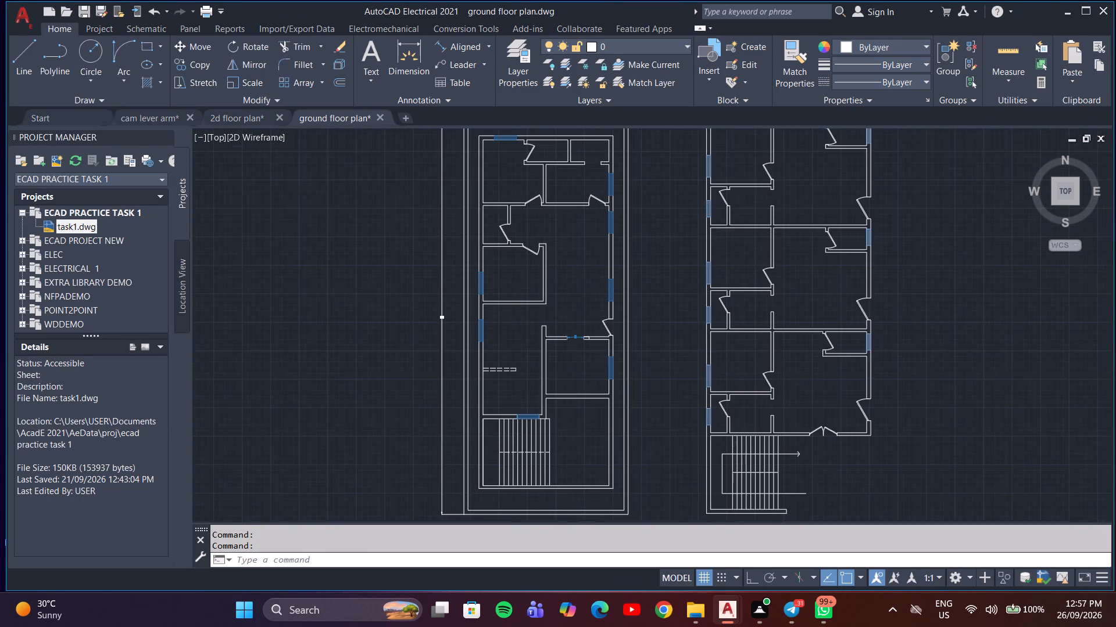
middle_click_drag(643, 329, 653, 300)
scroll(653, 300, "up", 1)
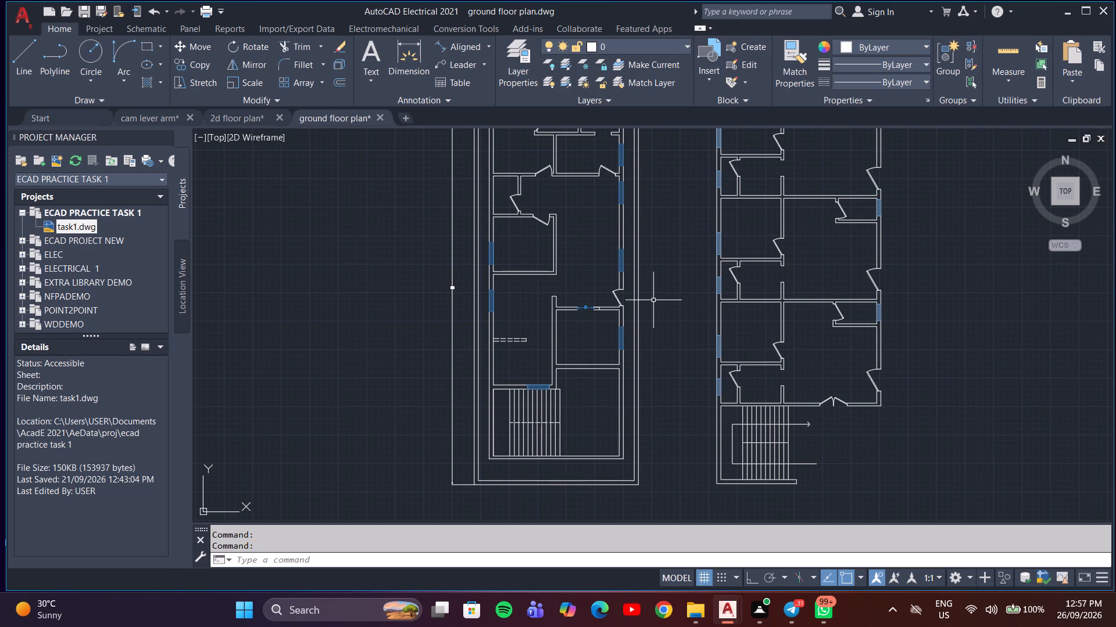
scroll(568, 273, "up", 4)
middle_click_drag(597, 319, 494, 59)
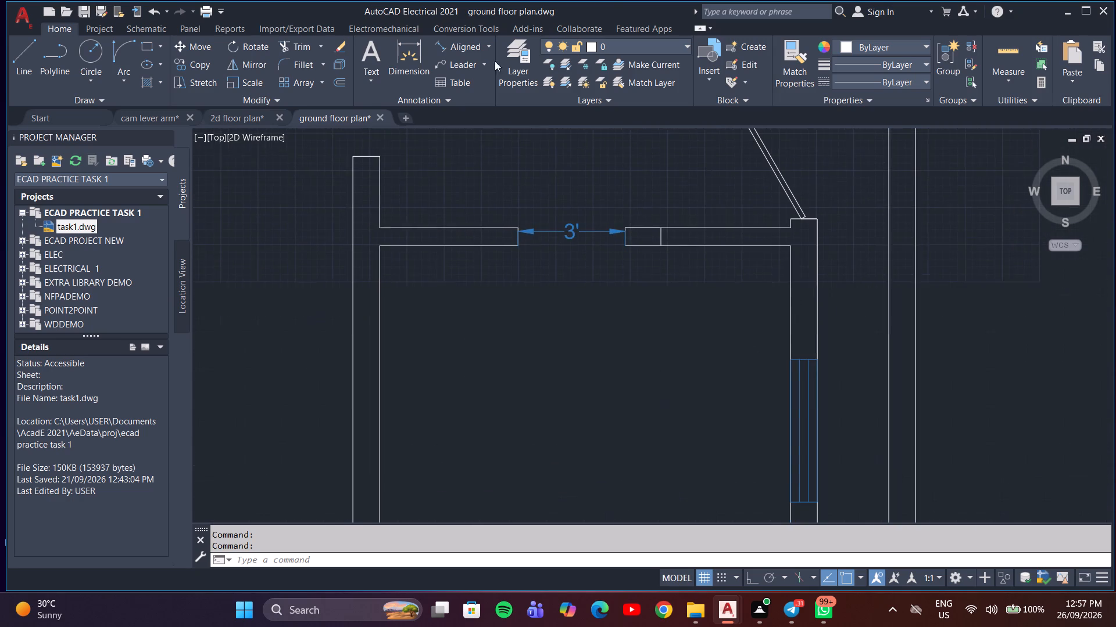
left_click(588, 225)
left_click(573, 235)
key("Delete")
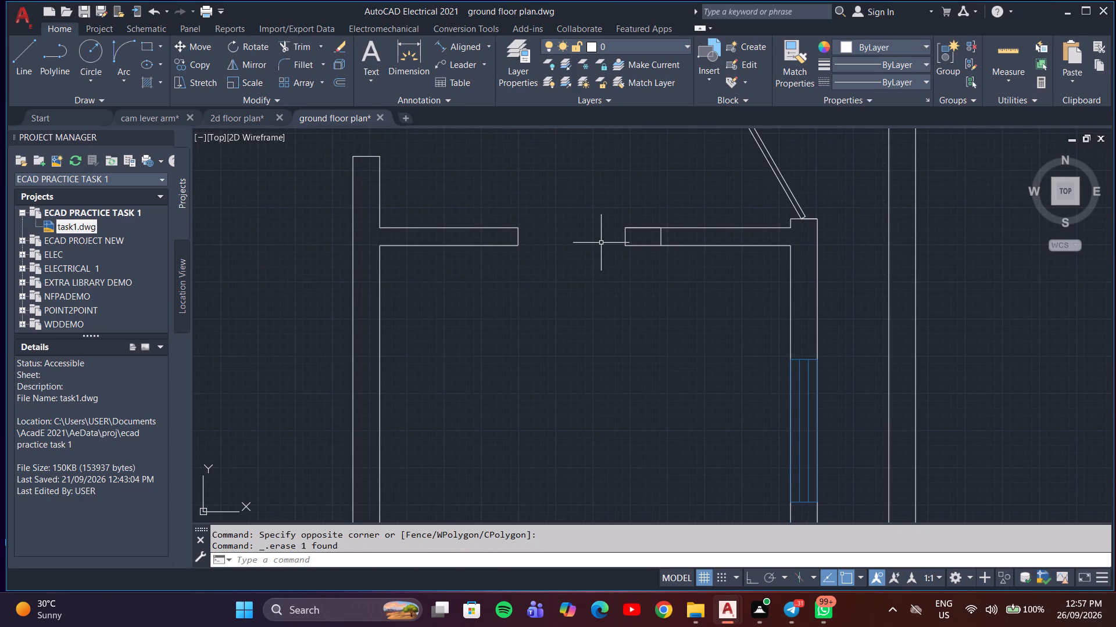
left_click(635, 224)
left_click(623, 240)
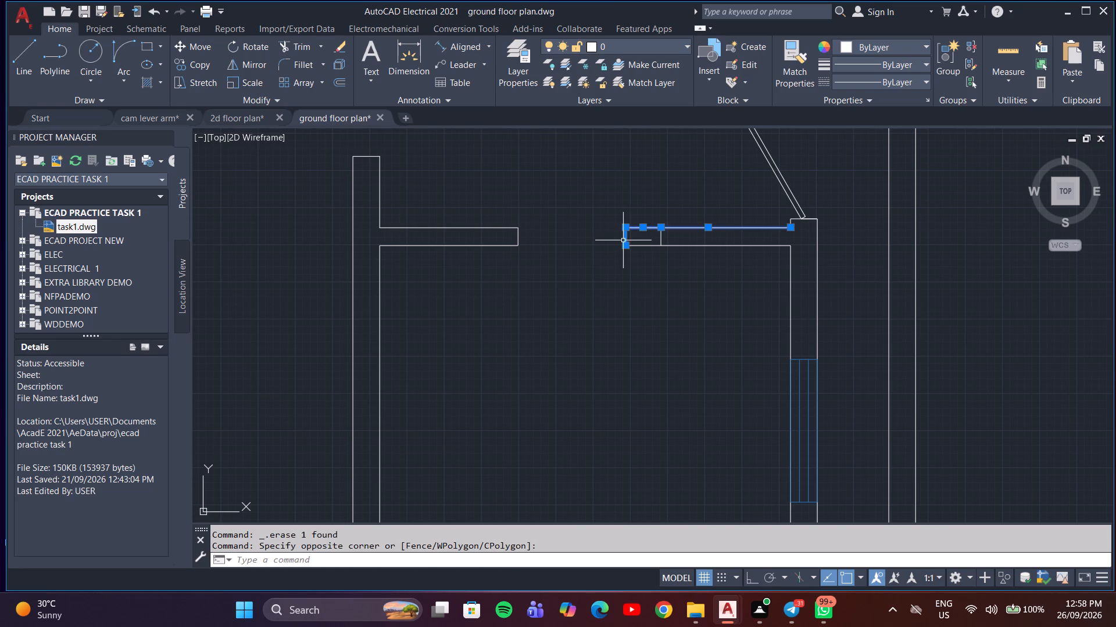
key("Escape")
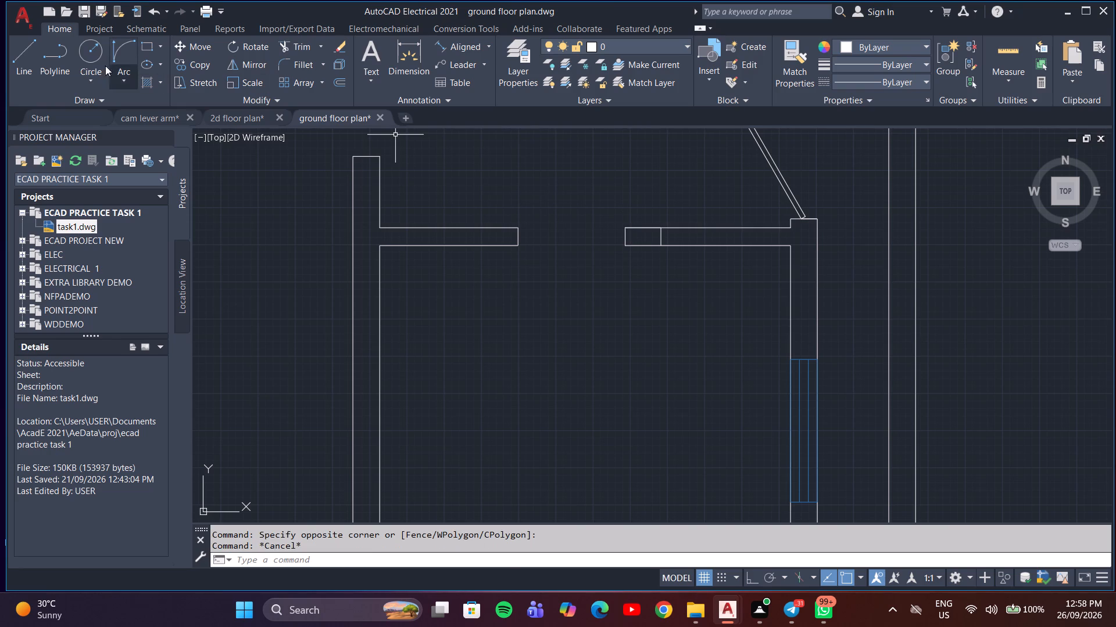
Trim away the short wall segment on the right side of the opening, removing its end line and both face lines up to the cross line.
key("t")
key("r")
key("Return")
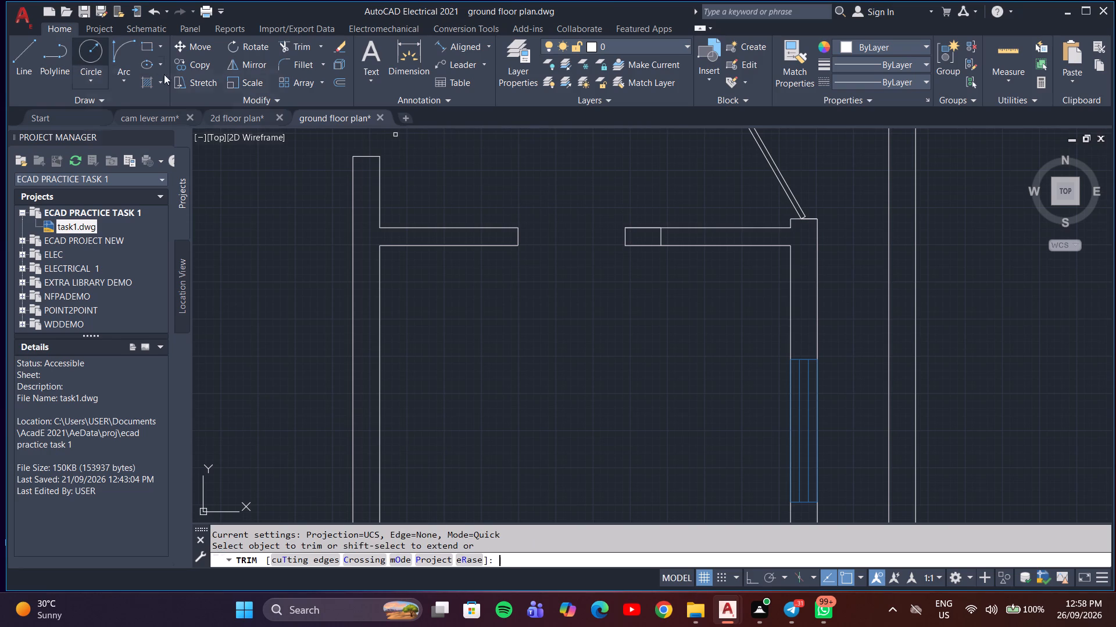
left_click(624, 237)
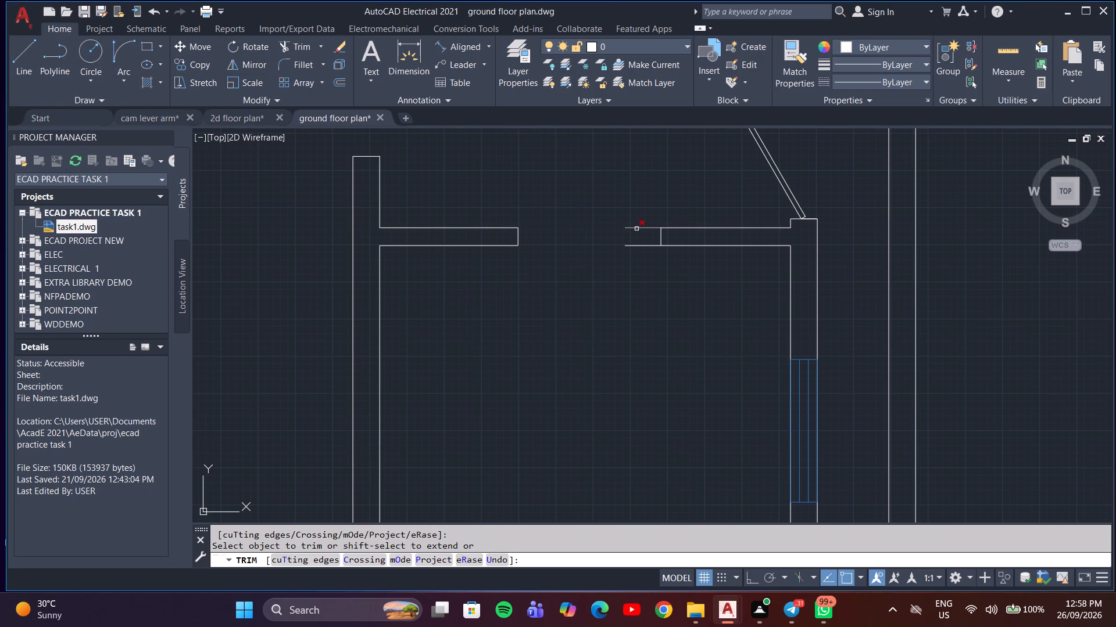
left_click(636, 229)
double_click(638, 230)
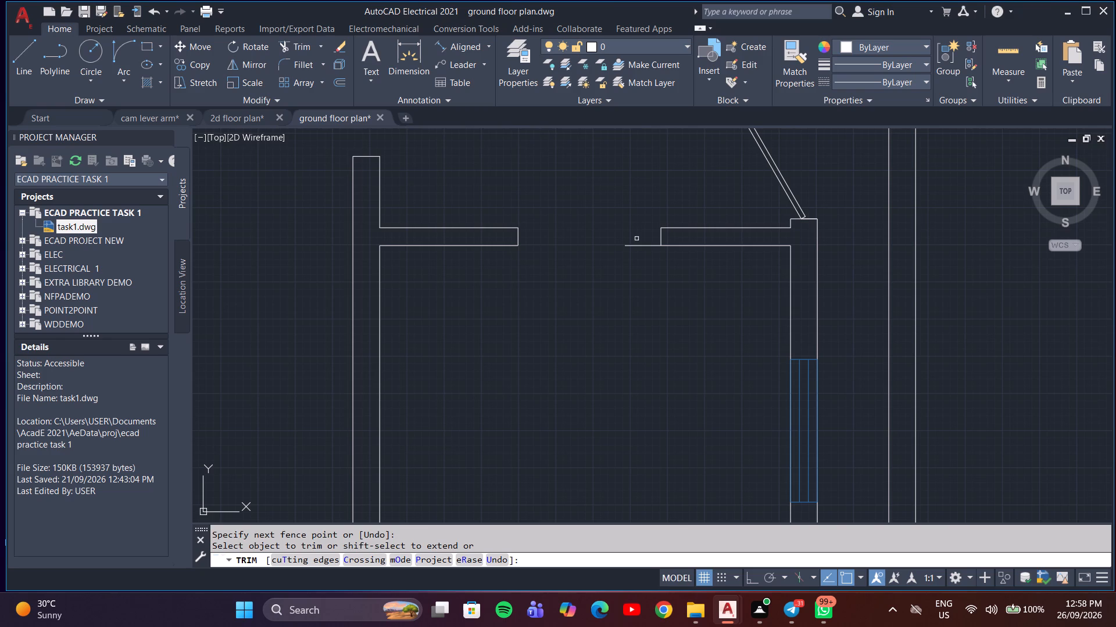
left_click(635, 244)
scroll(611, 230, "down", 3)
middle_click_drag(618, 271, 616, 308)
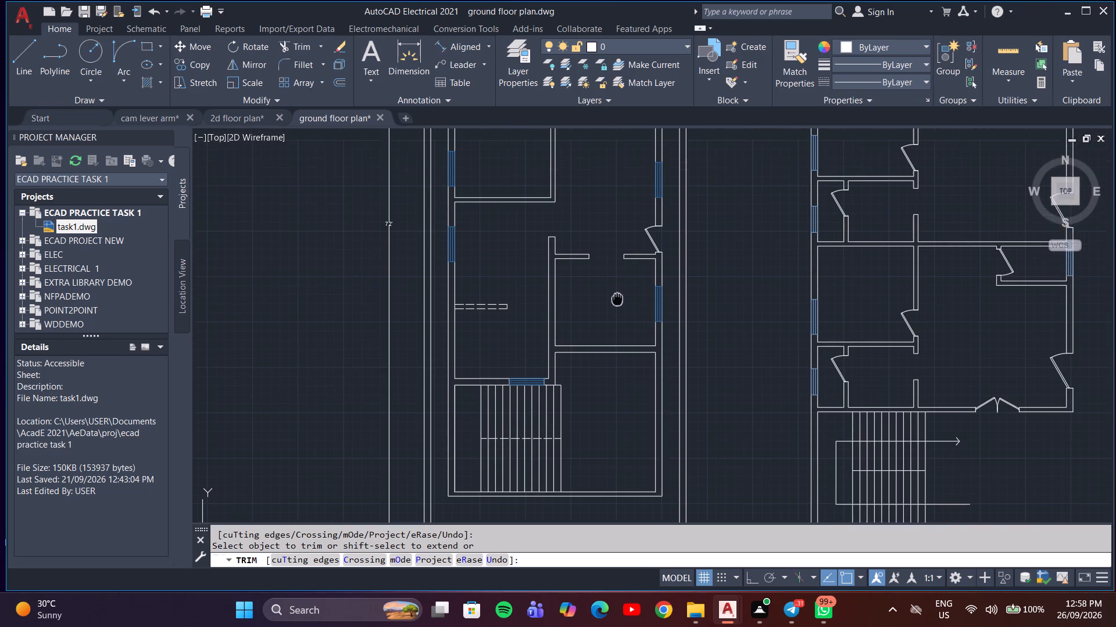
Set the current linetype to ACAD_ISO02W100 and draw a dashed line across the wall opening along the wall's lower face.
middle_click_drag(616, 308, 616, 313)
scroll(616, 313, "down", 1)
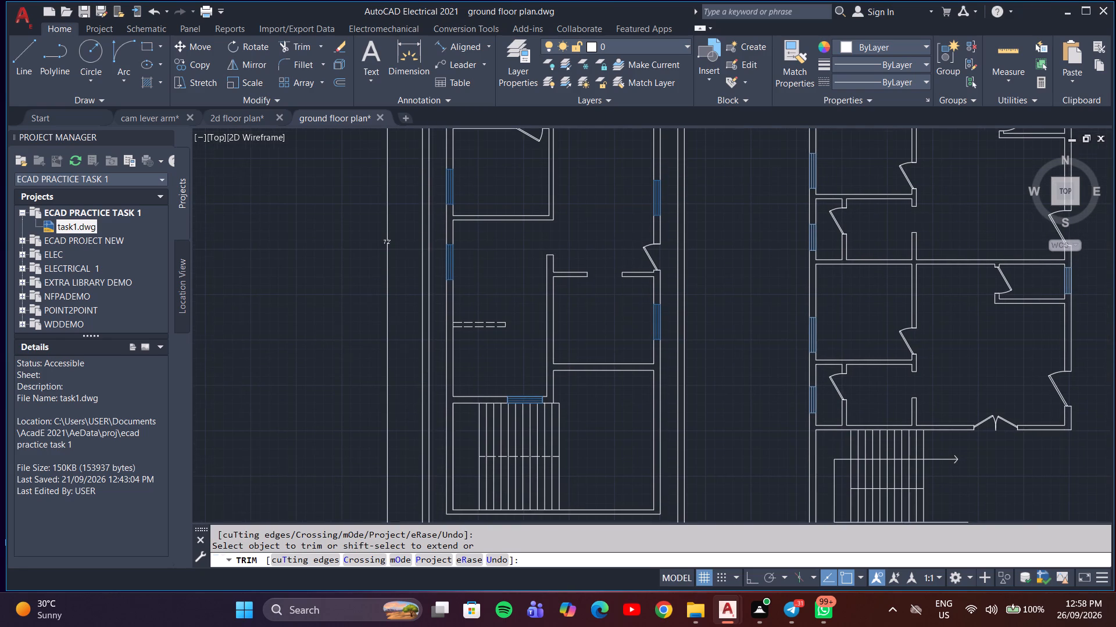
middle_click_drag(616, 313, 586, 373)
scroll(614, 315, "down", 1)
scroll(561, 311, "up", 2)
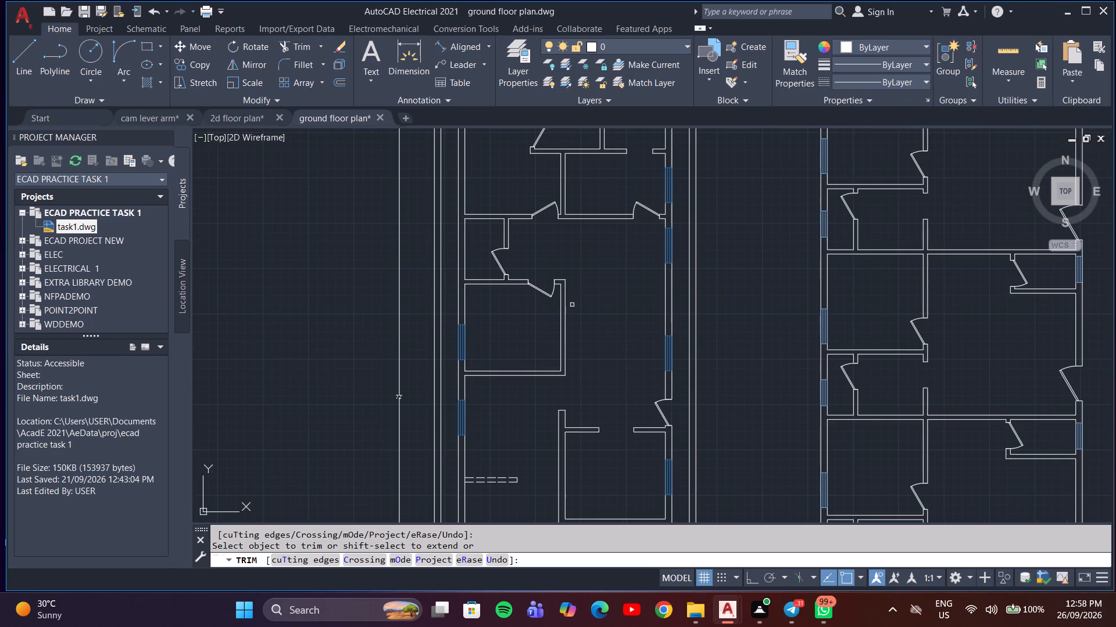
middle_click_drag(632, 330, 553, 220)
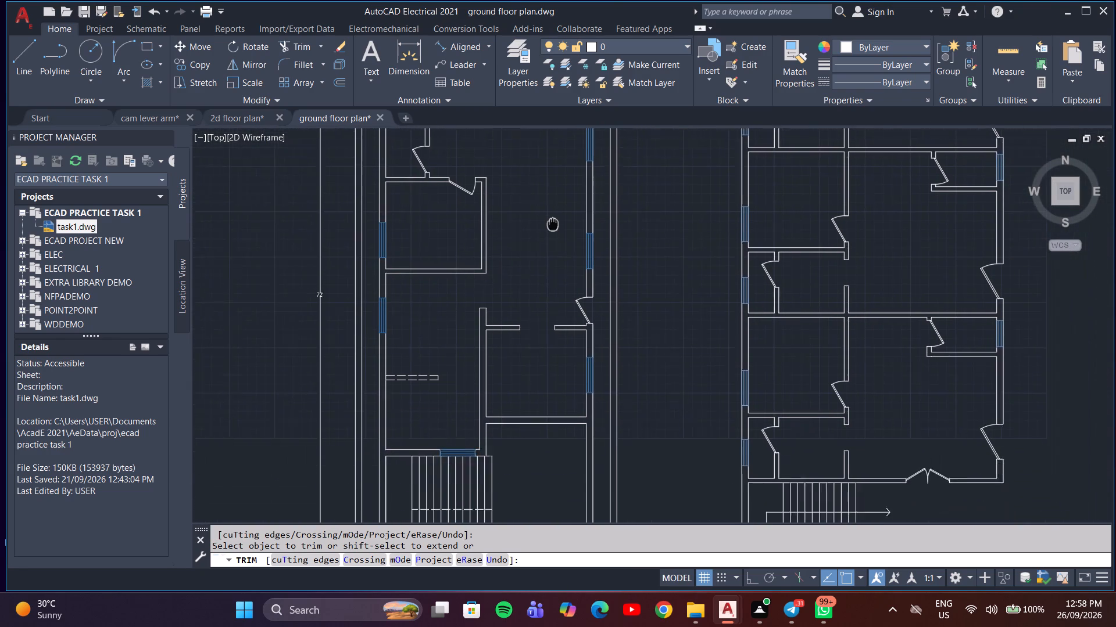
middle_click_drag(553, 220, 552, 190)
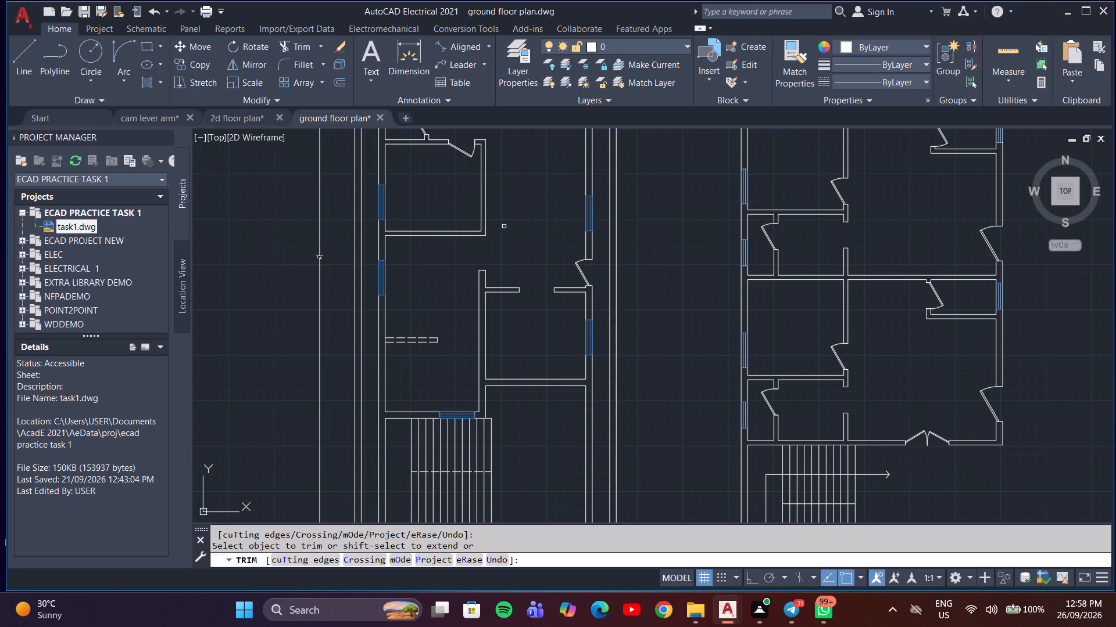
left_click(925, 60)
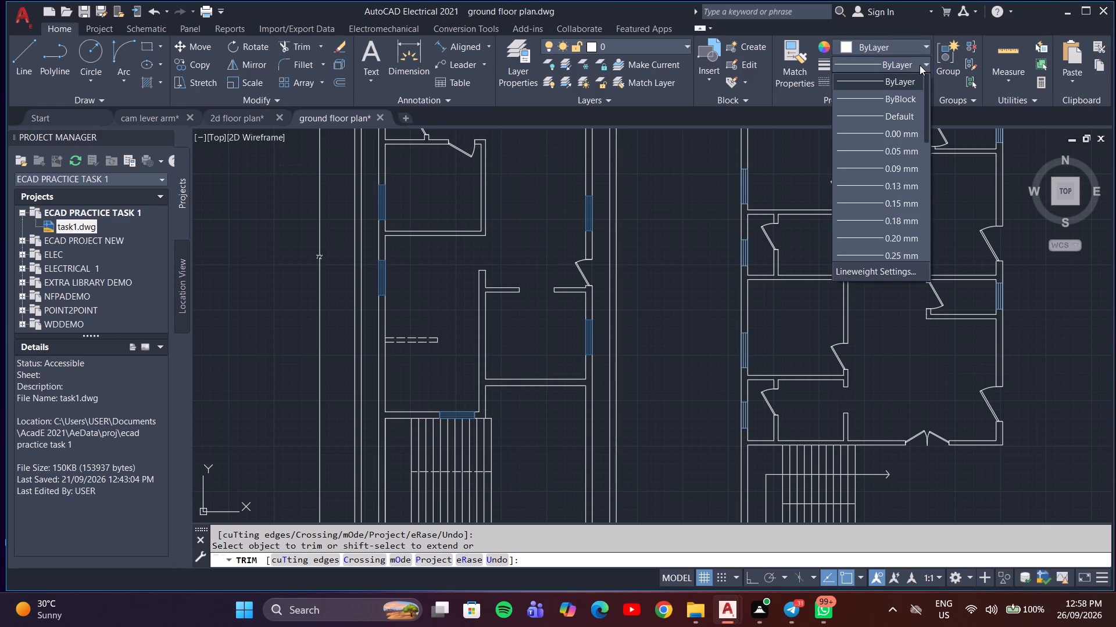
left_click(920, 65)
left_click(918, 83)
left_click(904, 135)
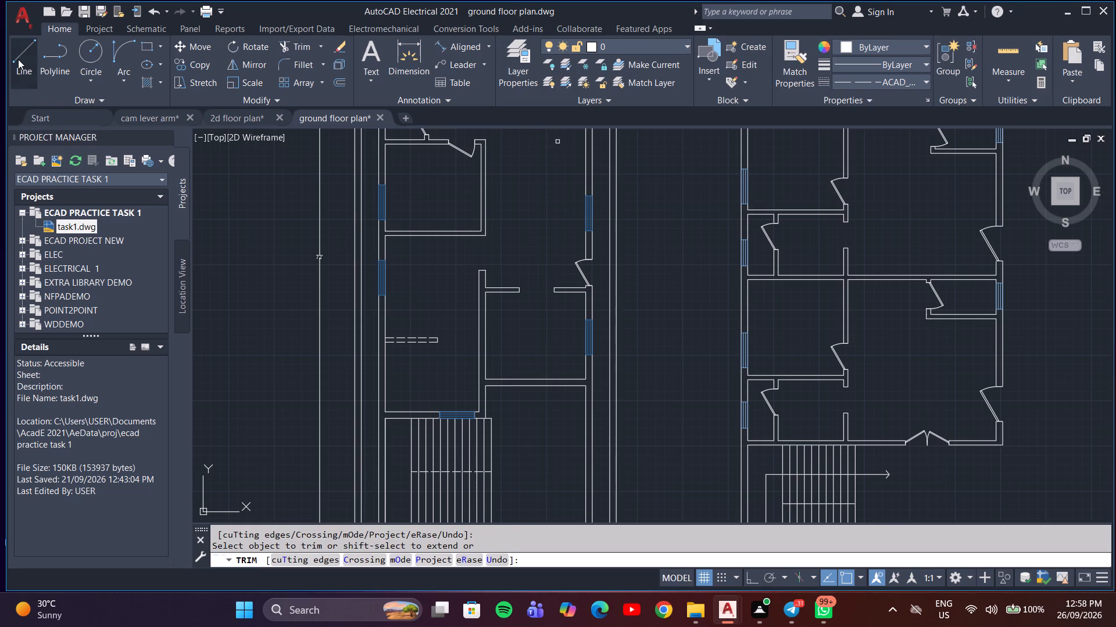
left_click(18, 59)
left_click(518, 294)
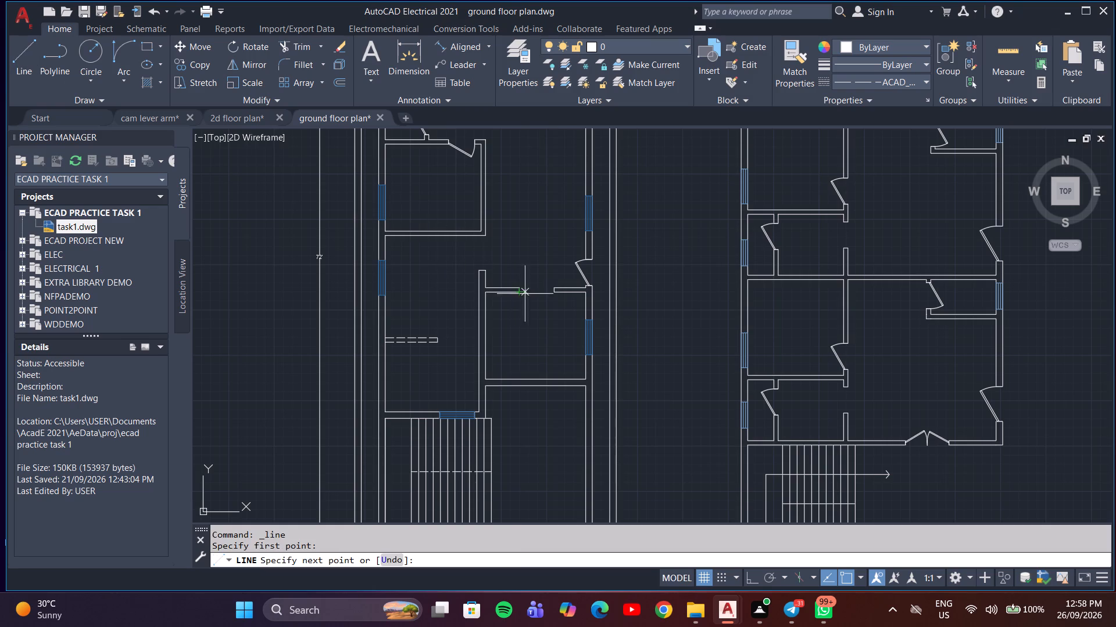
left_click(555, 293)
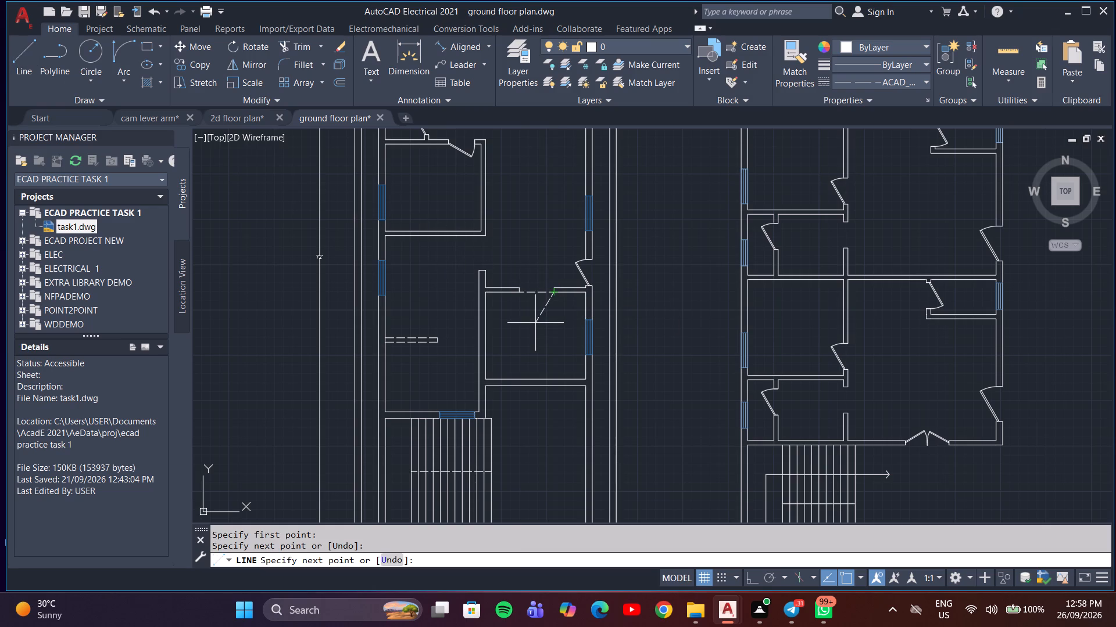
key("Escape")
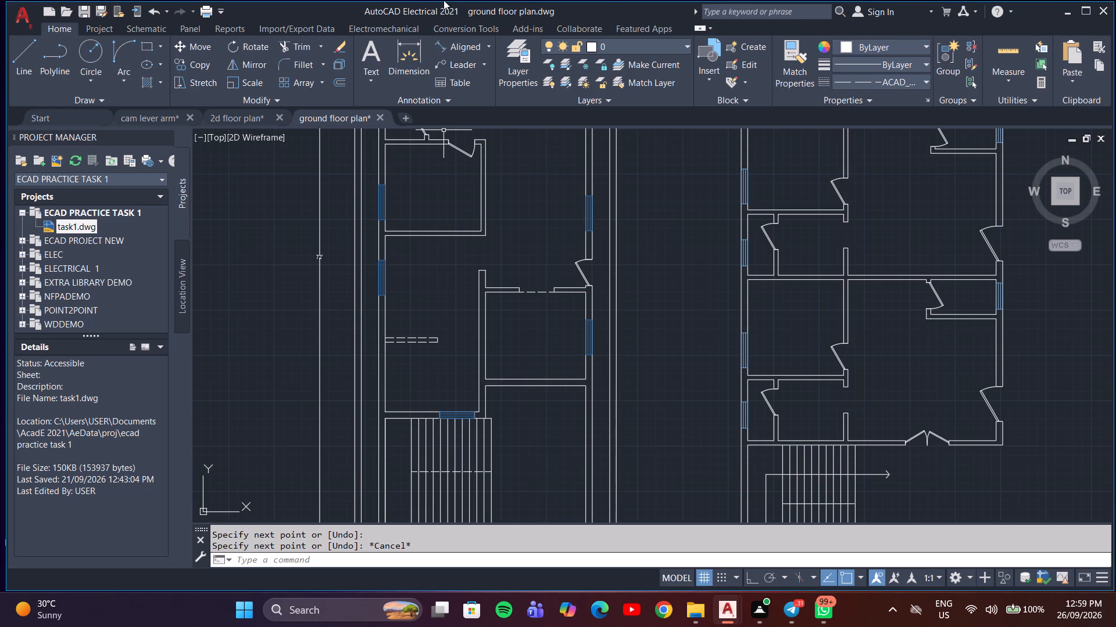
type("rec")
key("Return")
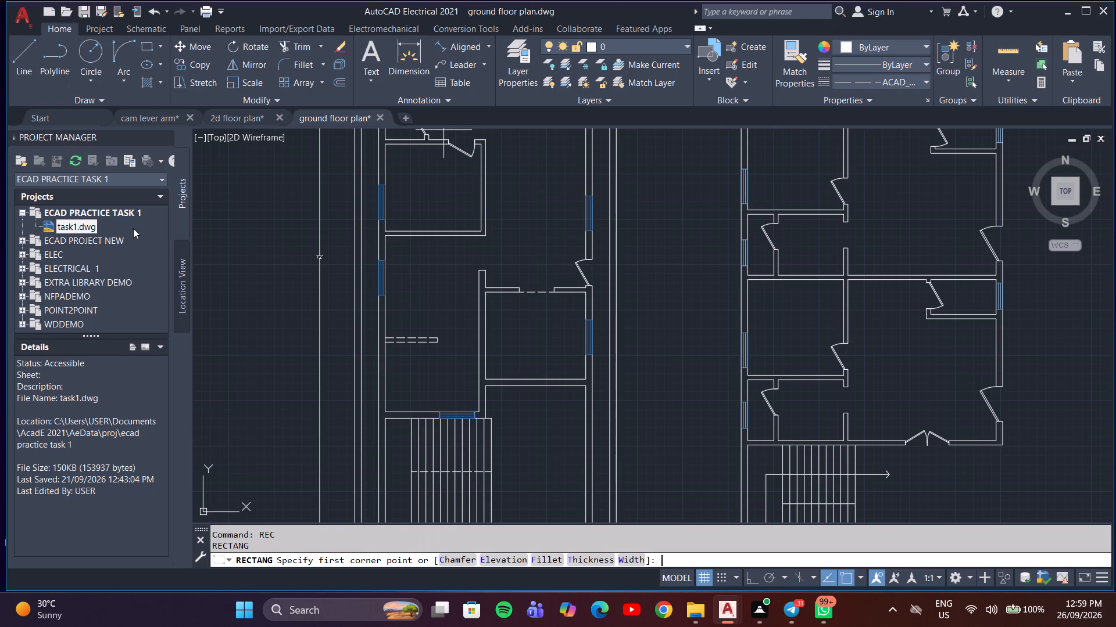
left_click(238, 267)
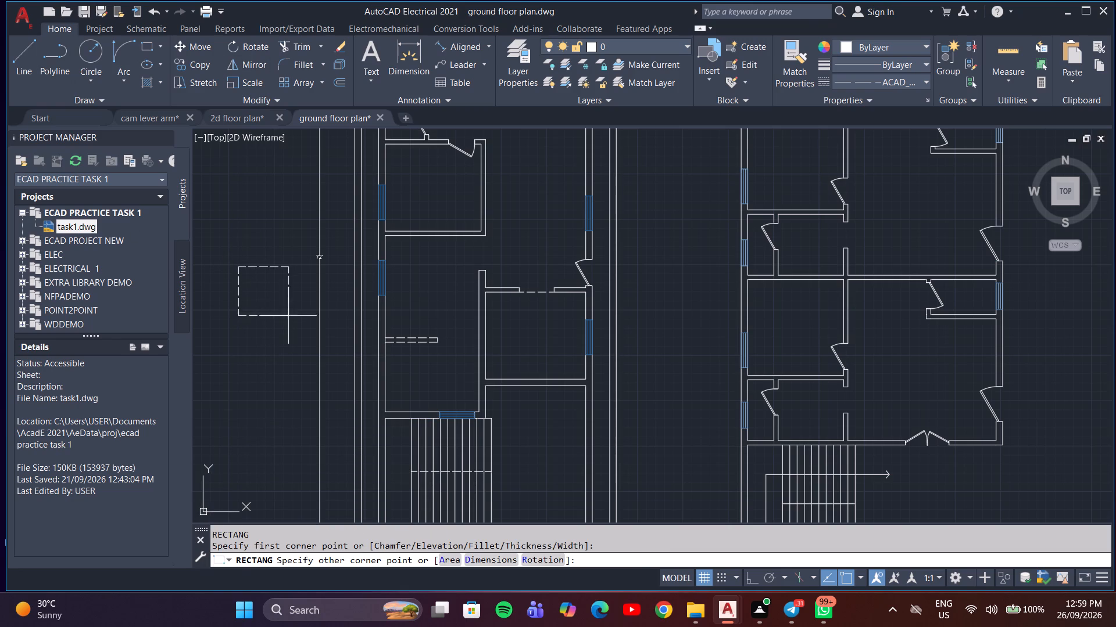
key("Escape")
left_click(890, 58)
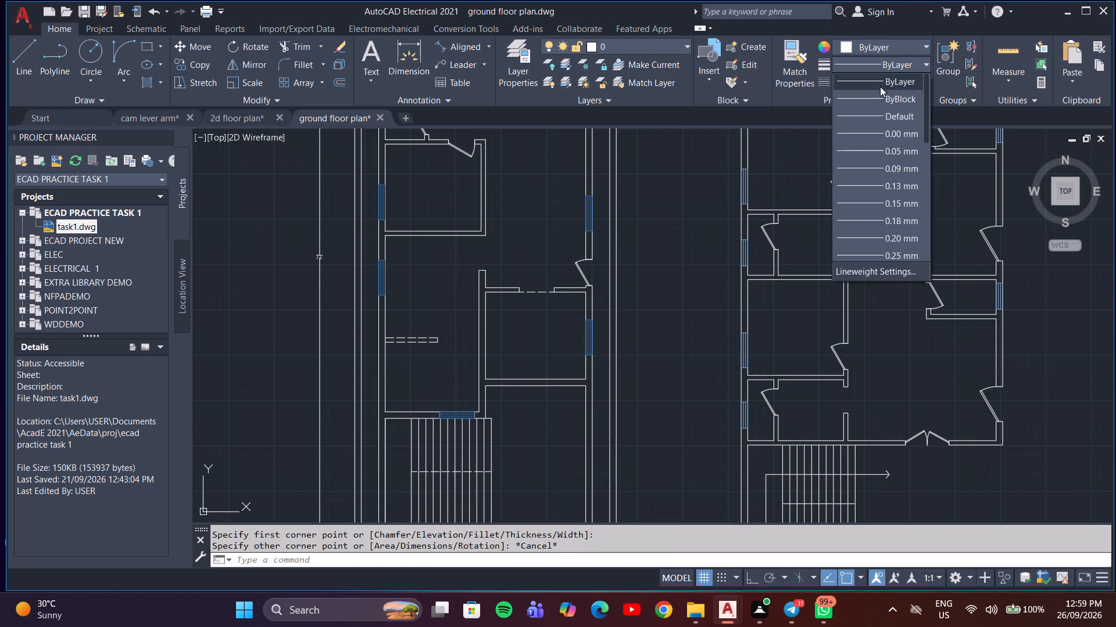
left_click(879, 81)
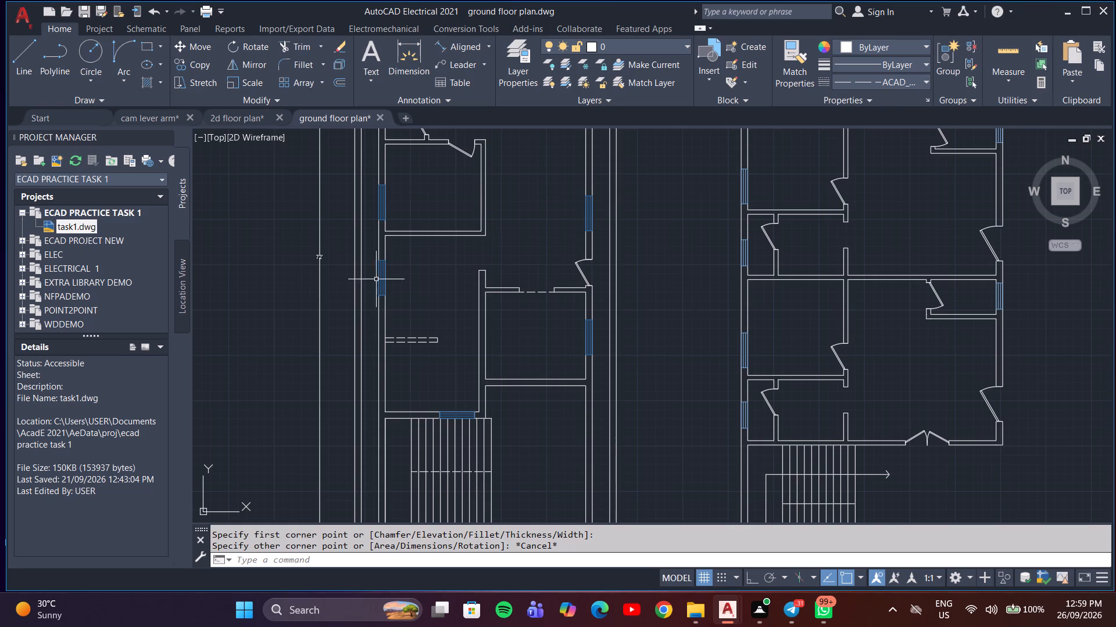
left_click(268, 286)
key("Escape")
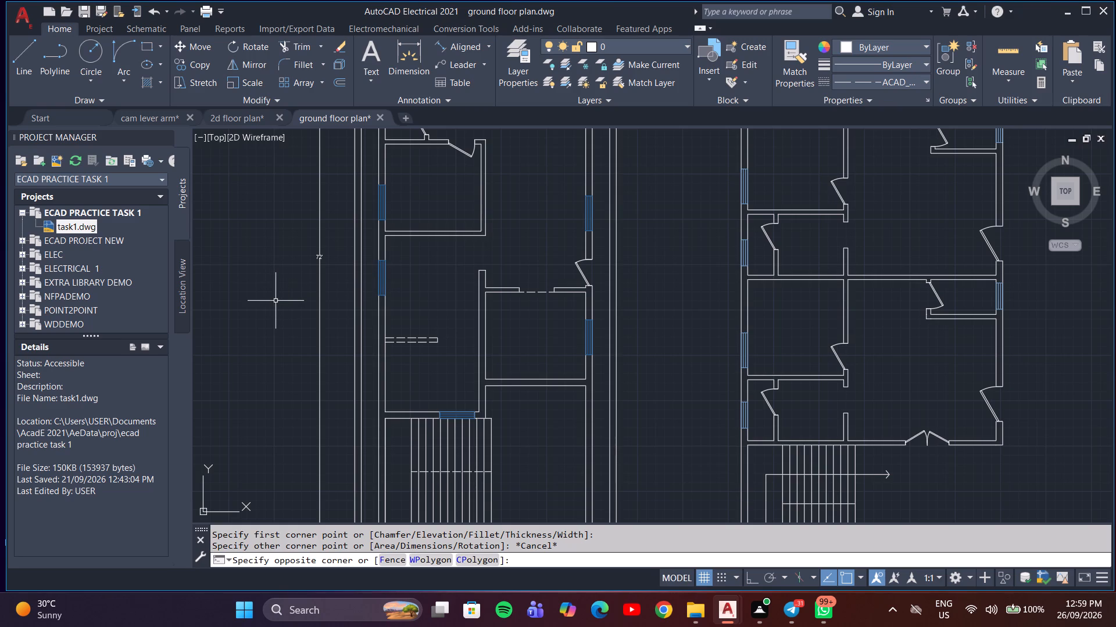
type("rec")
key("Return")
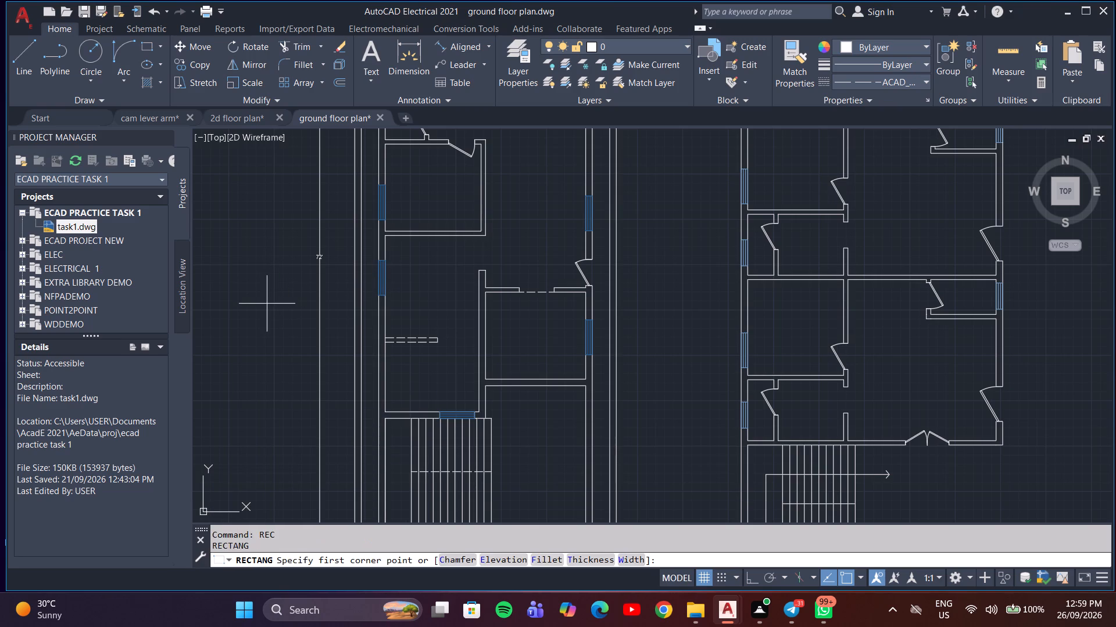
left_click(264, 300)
Set the current linetype back to ByLayer and cancel the rectangle in progress.
left_click(877, 80)
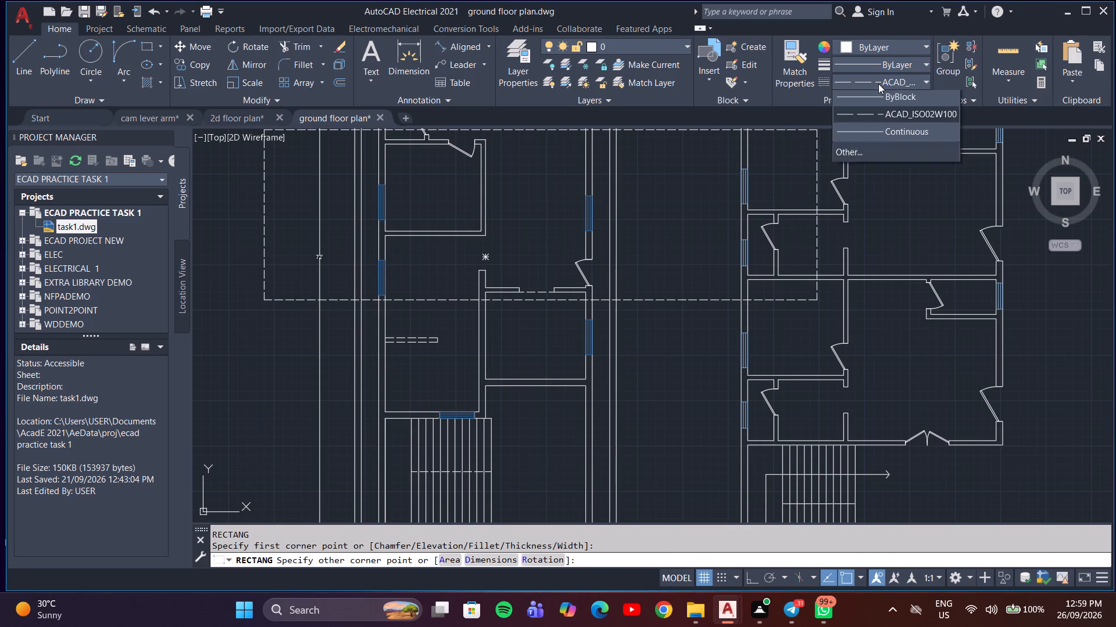
left_click(882, 99)
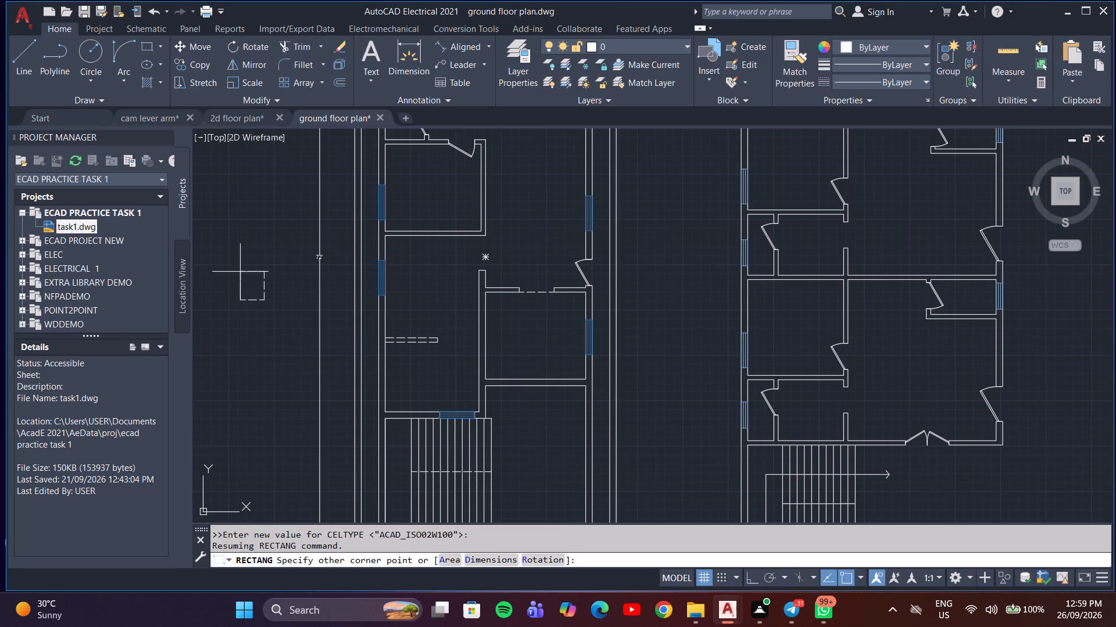
key("Escape")
left_click(240, 271)
key("Escape")
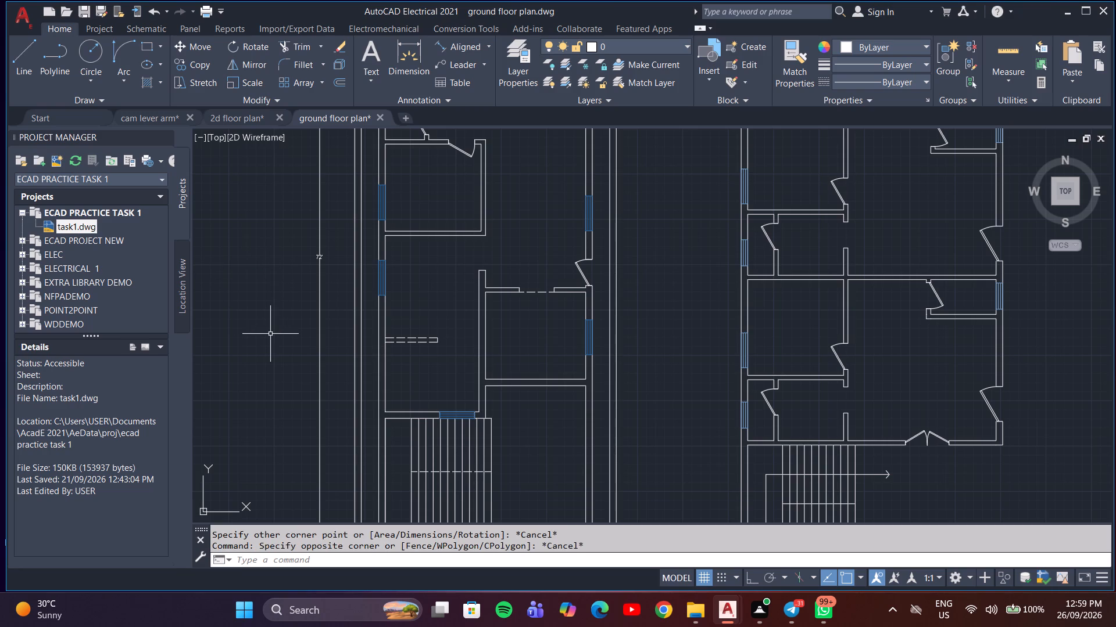
Start a new rectangle with the Rectangle command.
key("space")
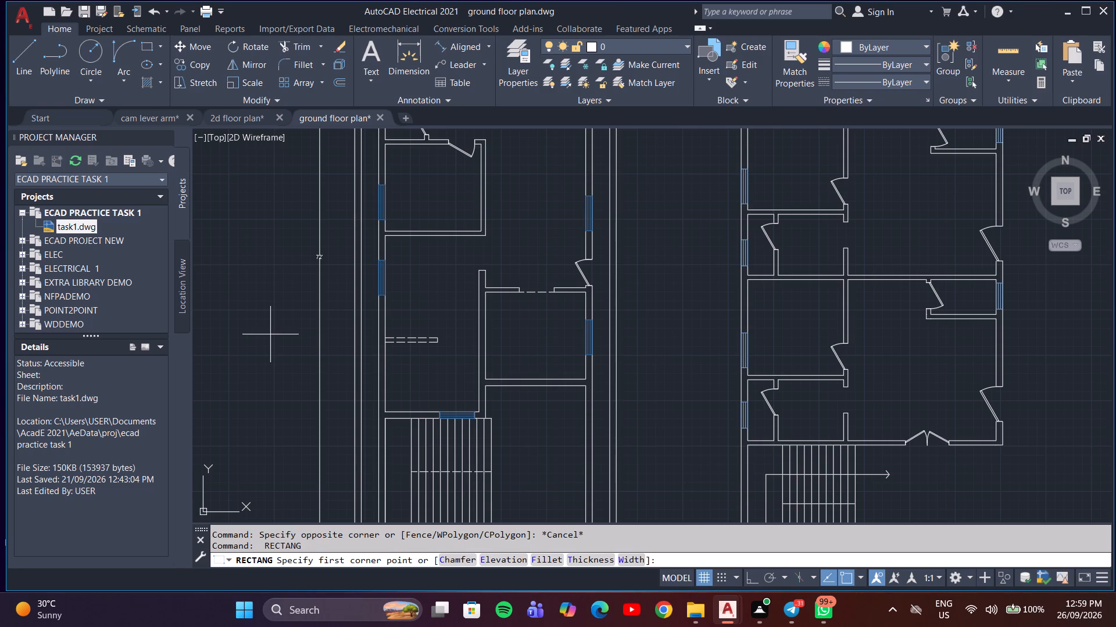
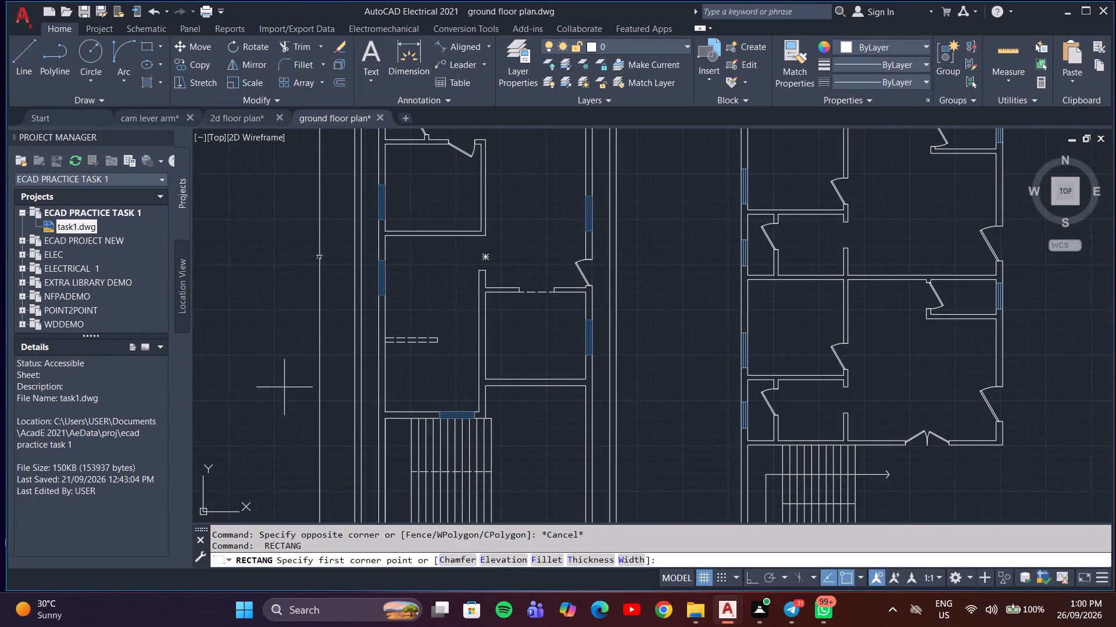
Place the rectangle's first corner in the empty space outside the plan, to the left of the long vertical line.
left_click(269, 347)
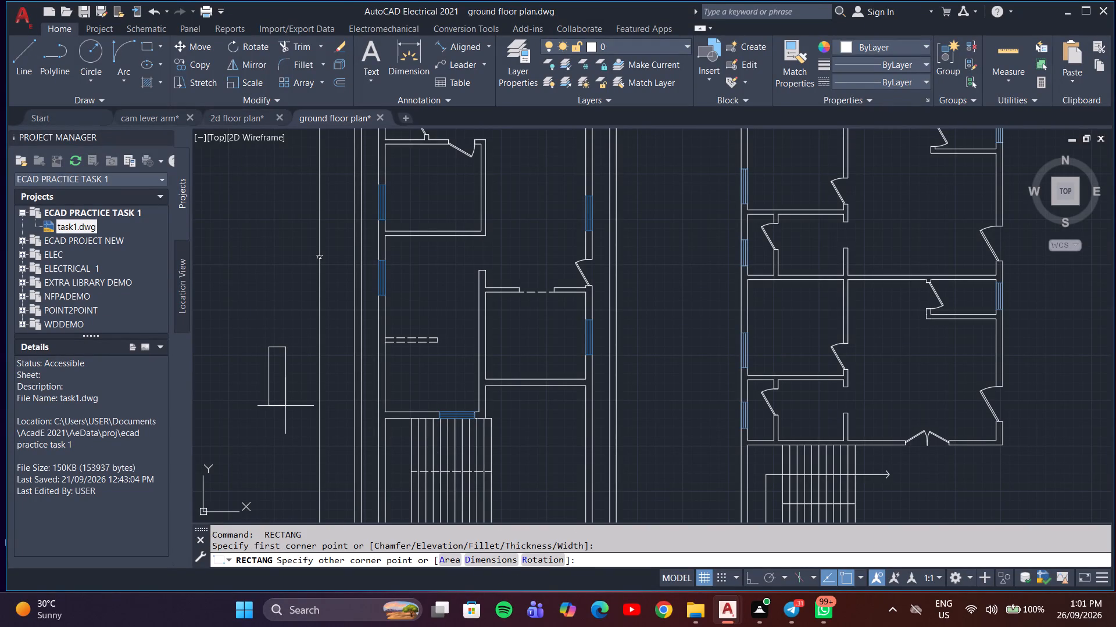
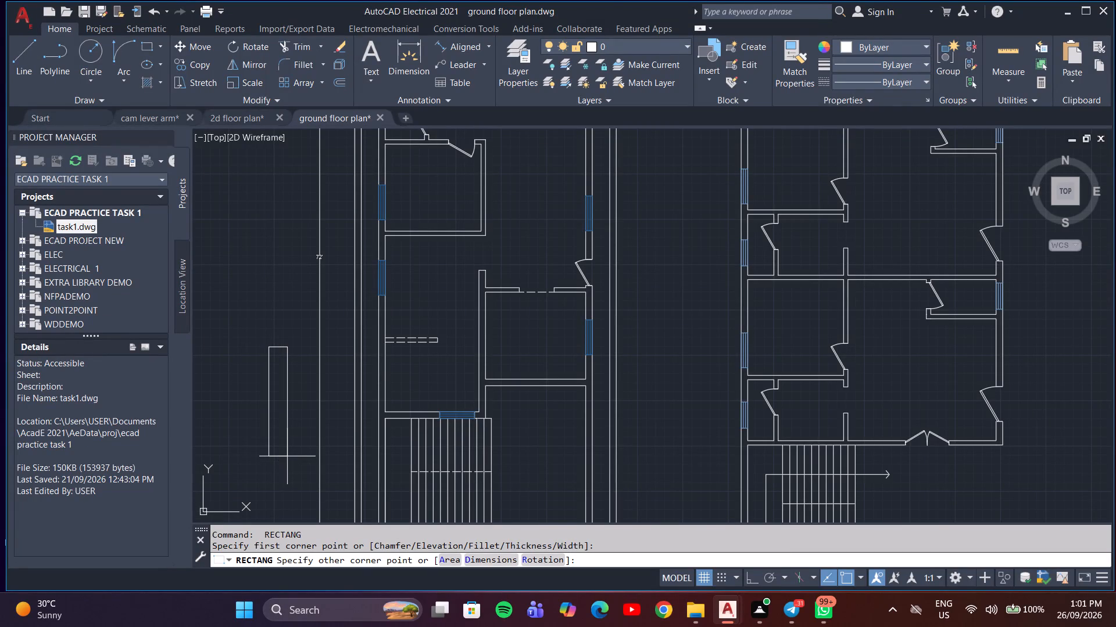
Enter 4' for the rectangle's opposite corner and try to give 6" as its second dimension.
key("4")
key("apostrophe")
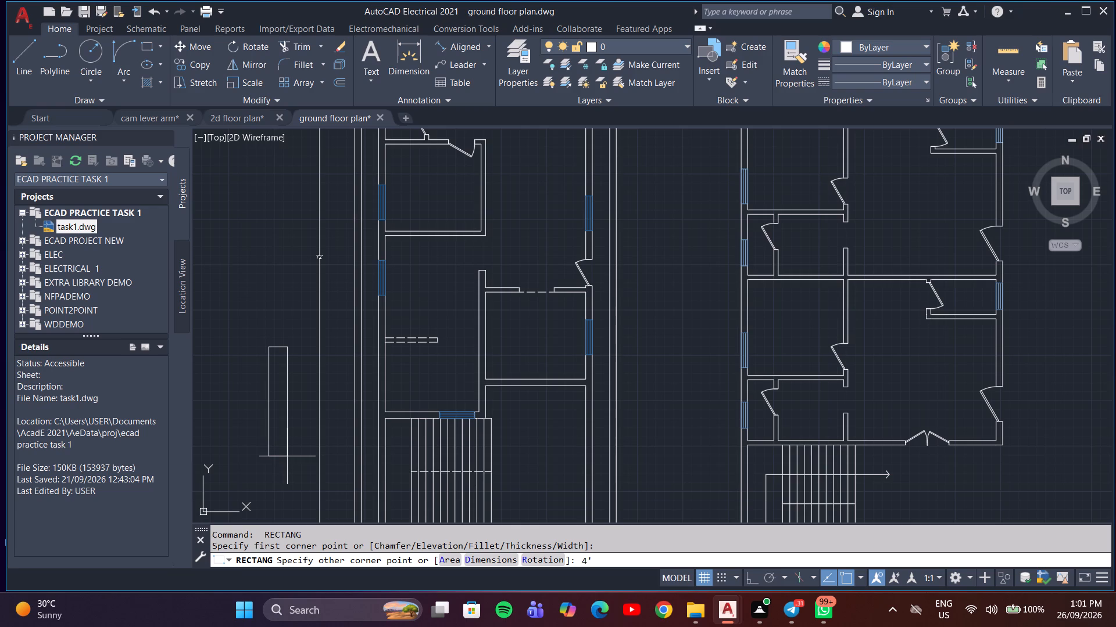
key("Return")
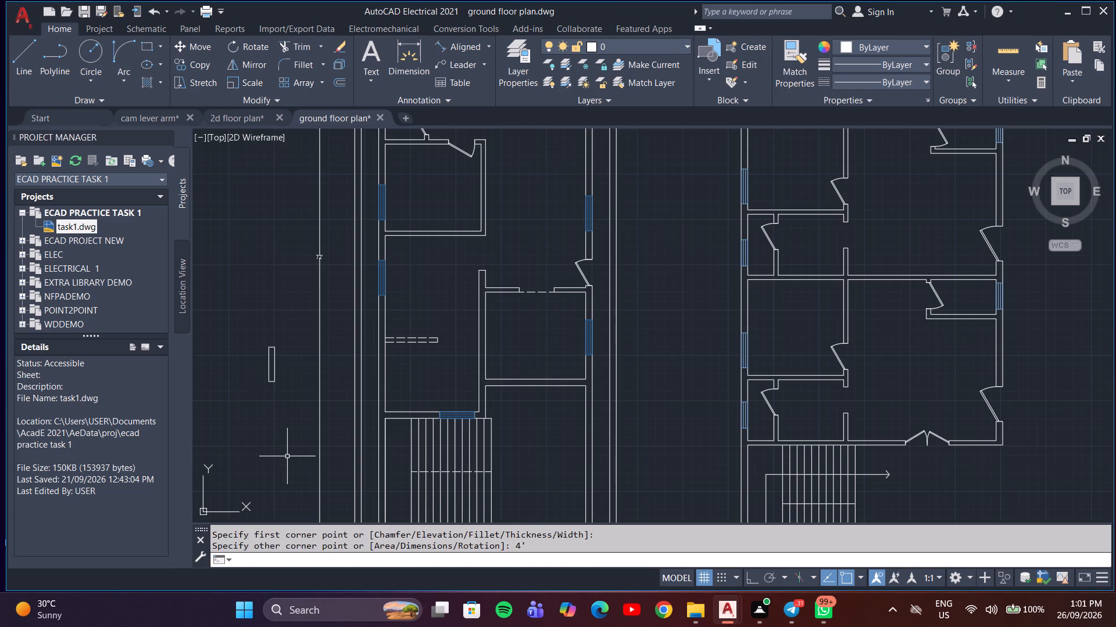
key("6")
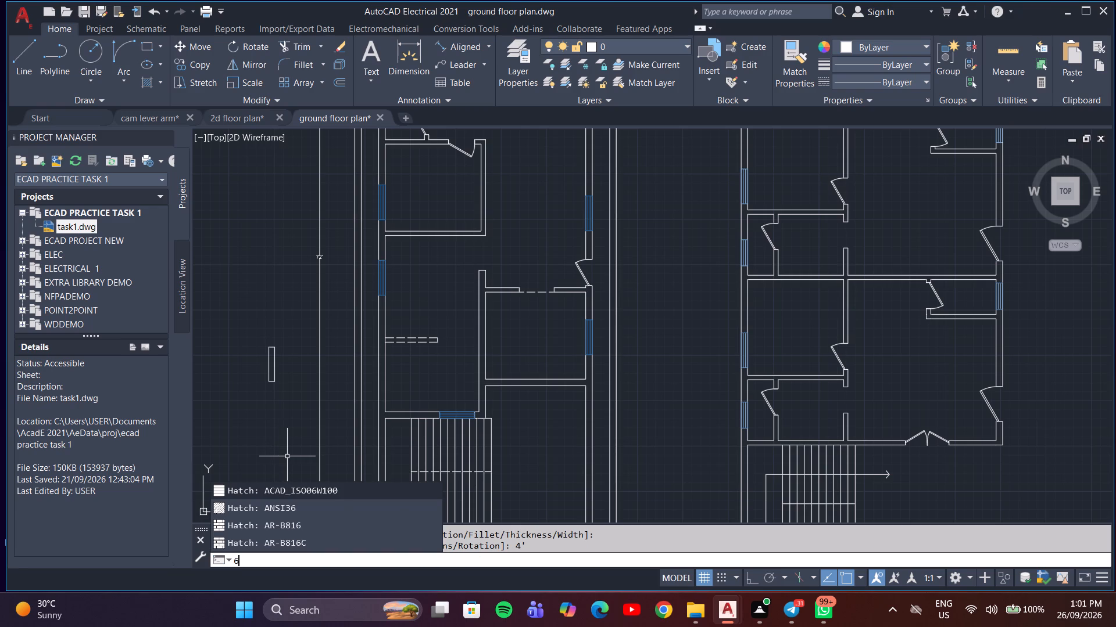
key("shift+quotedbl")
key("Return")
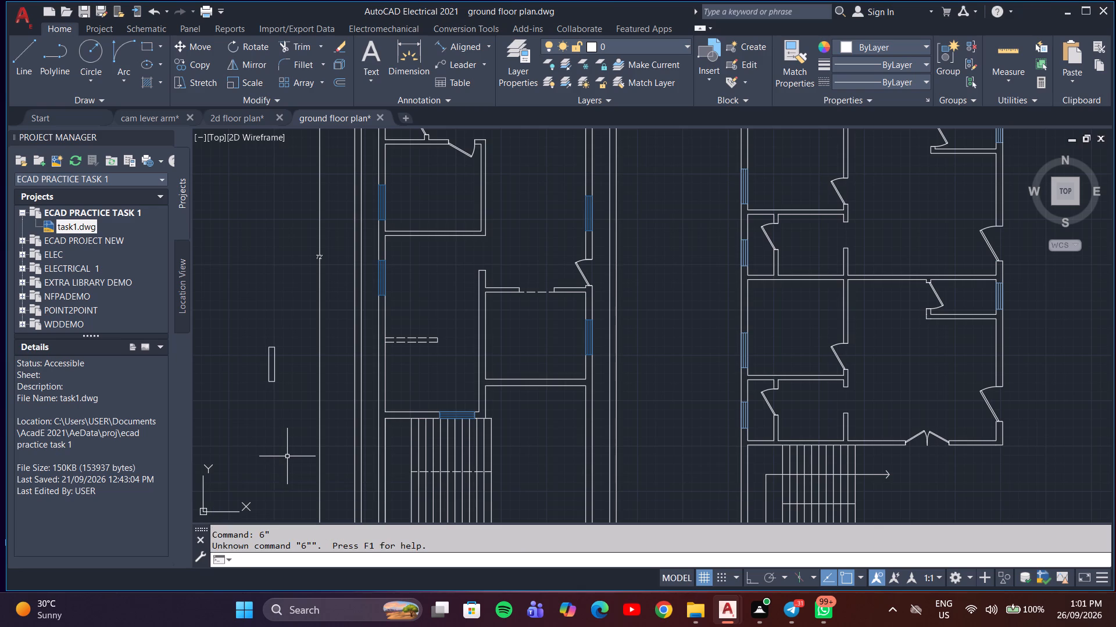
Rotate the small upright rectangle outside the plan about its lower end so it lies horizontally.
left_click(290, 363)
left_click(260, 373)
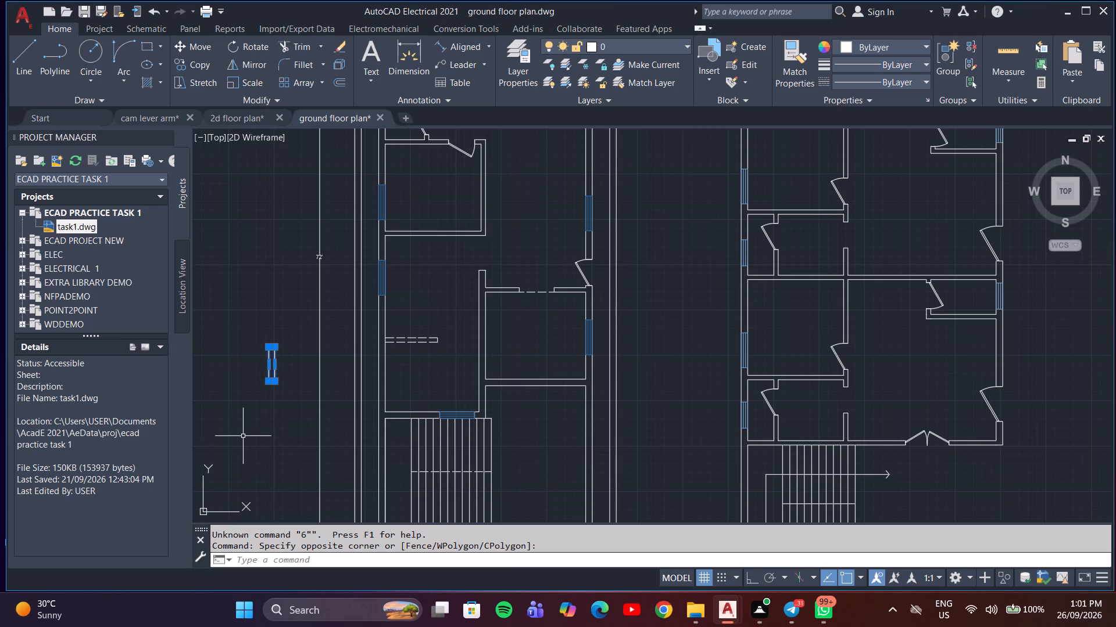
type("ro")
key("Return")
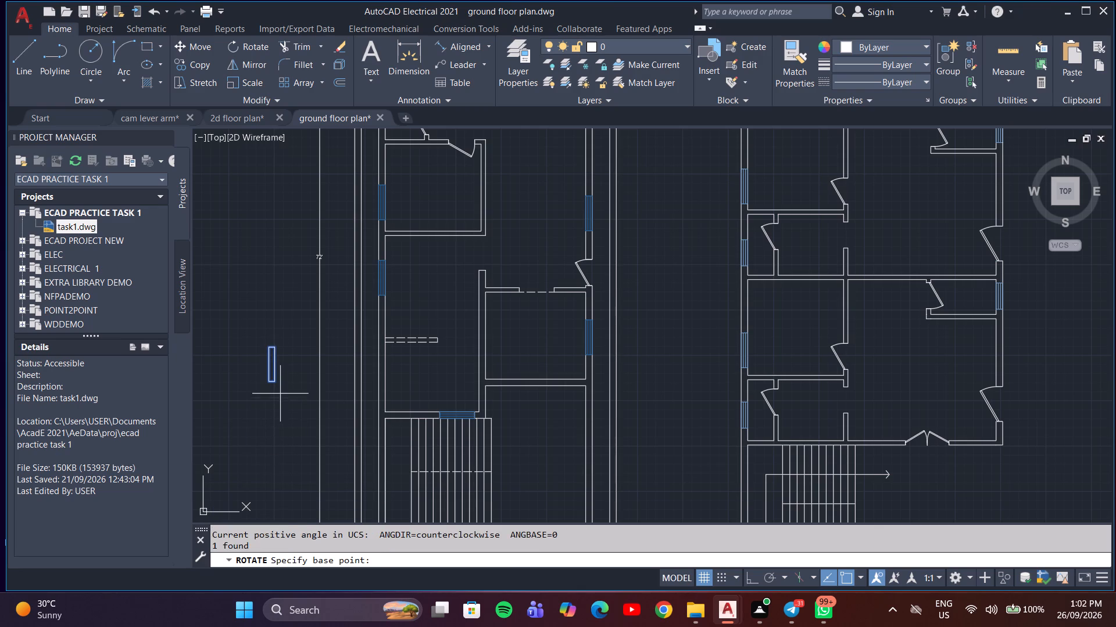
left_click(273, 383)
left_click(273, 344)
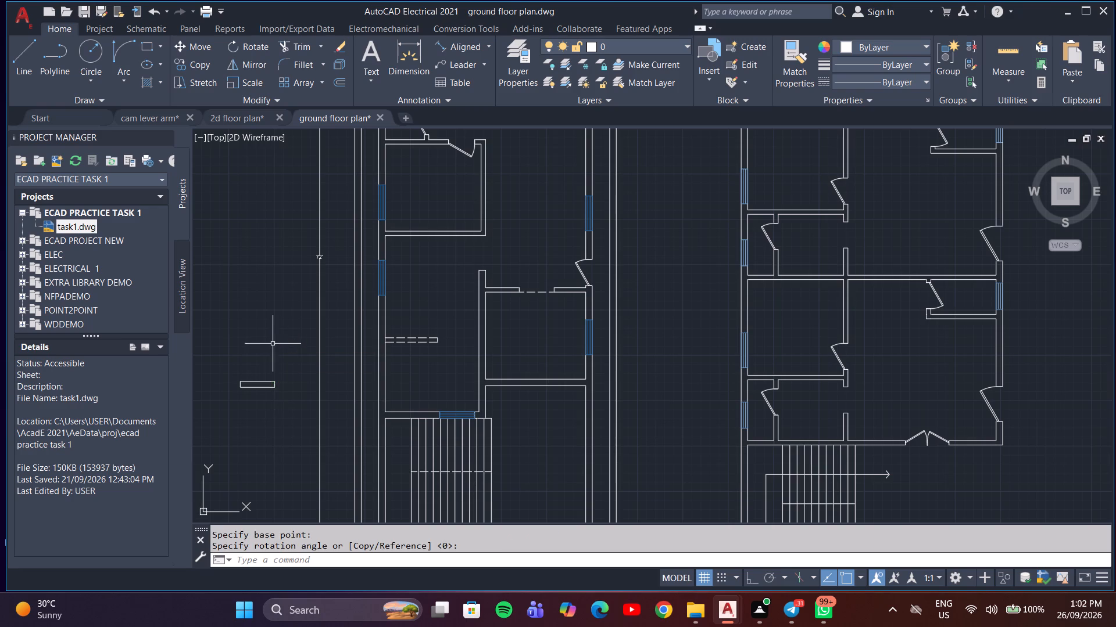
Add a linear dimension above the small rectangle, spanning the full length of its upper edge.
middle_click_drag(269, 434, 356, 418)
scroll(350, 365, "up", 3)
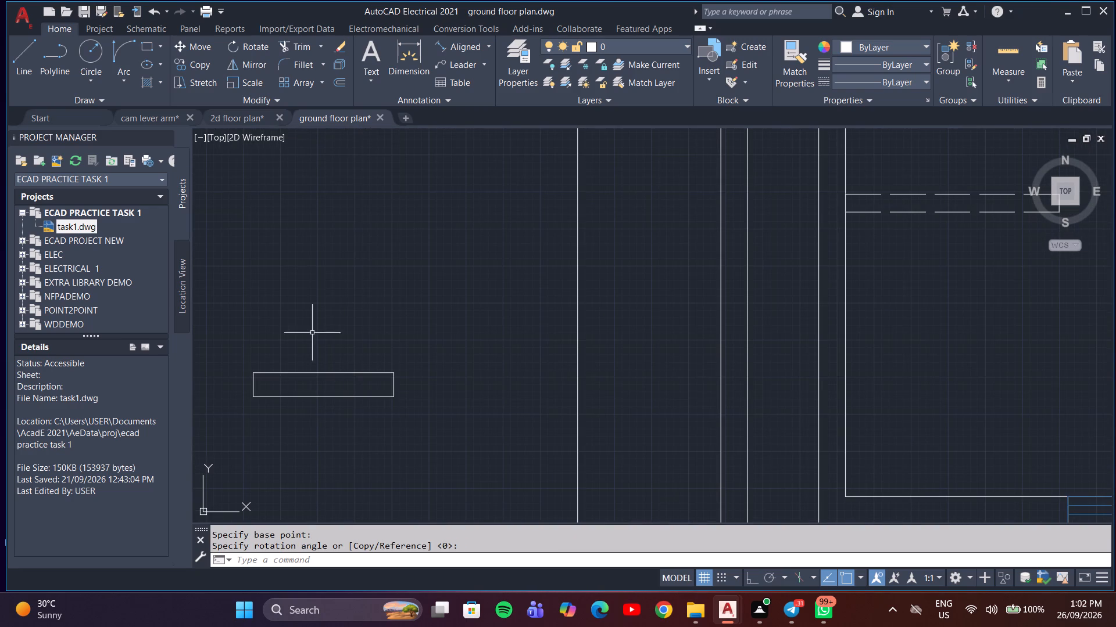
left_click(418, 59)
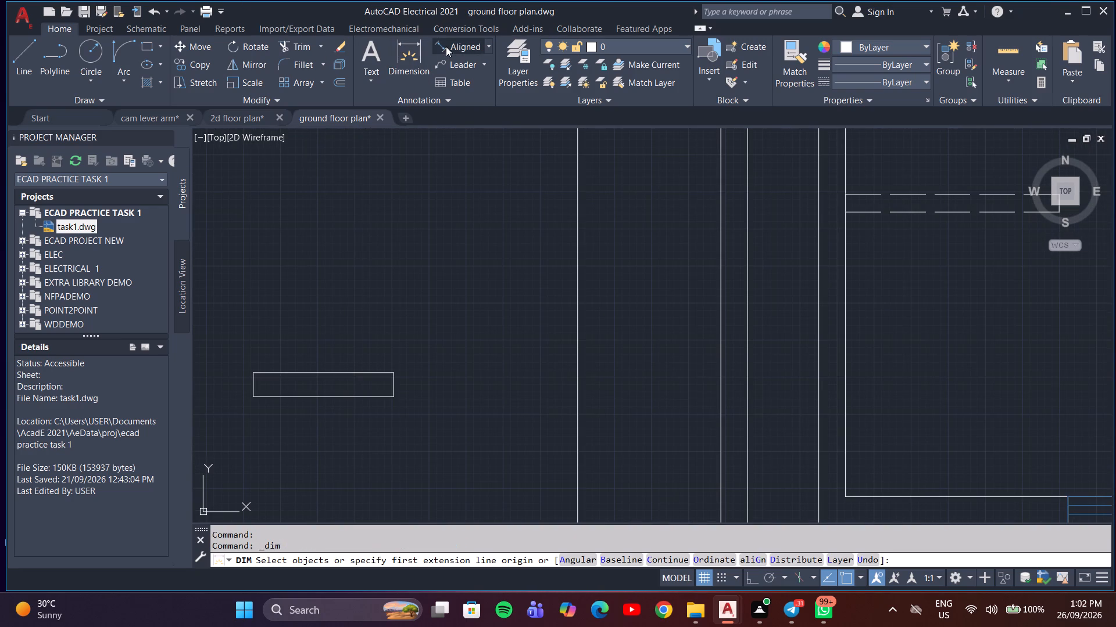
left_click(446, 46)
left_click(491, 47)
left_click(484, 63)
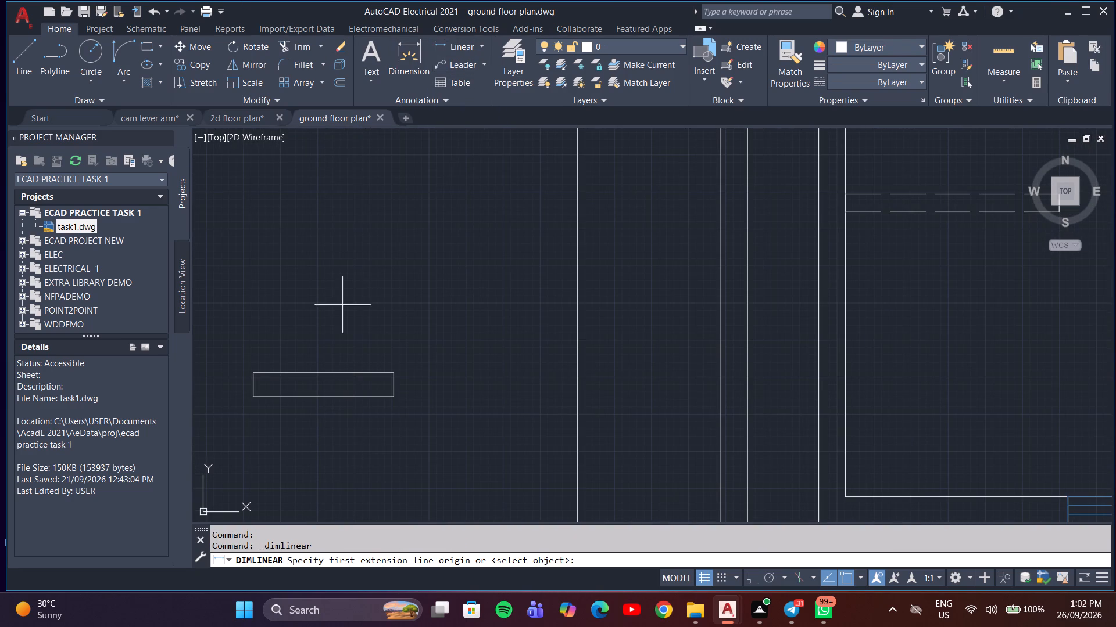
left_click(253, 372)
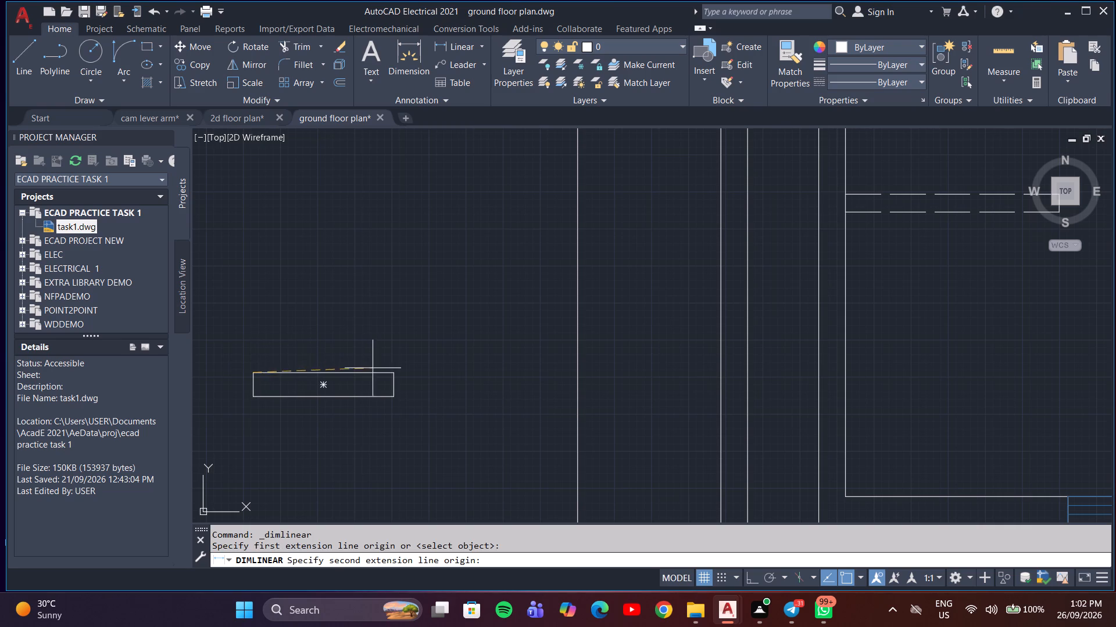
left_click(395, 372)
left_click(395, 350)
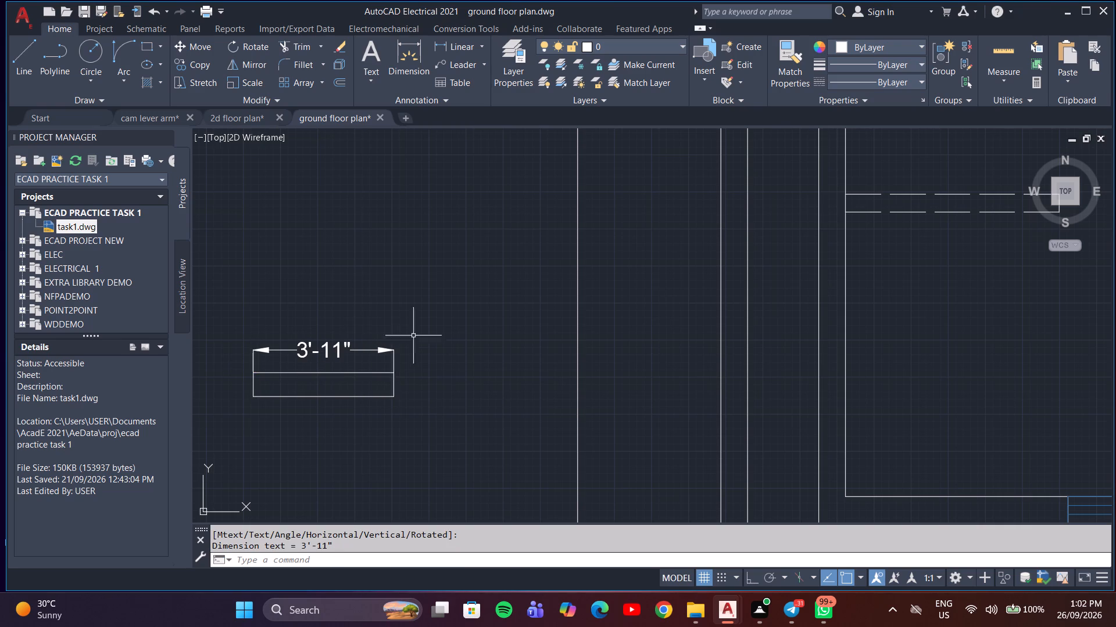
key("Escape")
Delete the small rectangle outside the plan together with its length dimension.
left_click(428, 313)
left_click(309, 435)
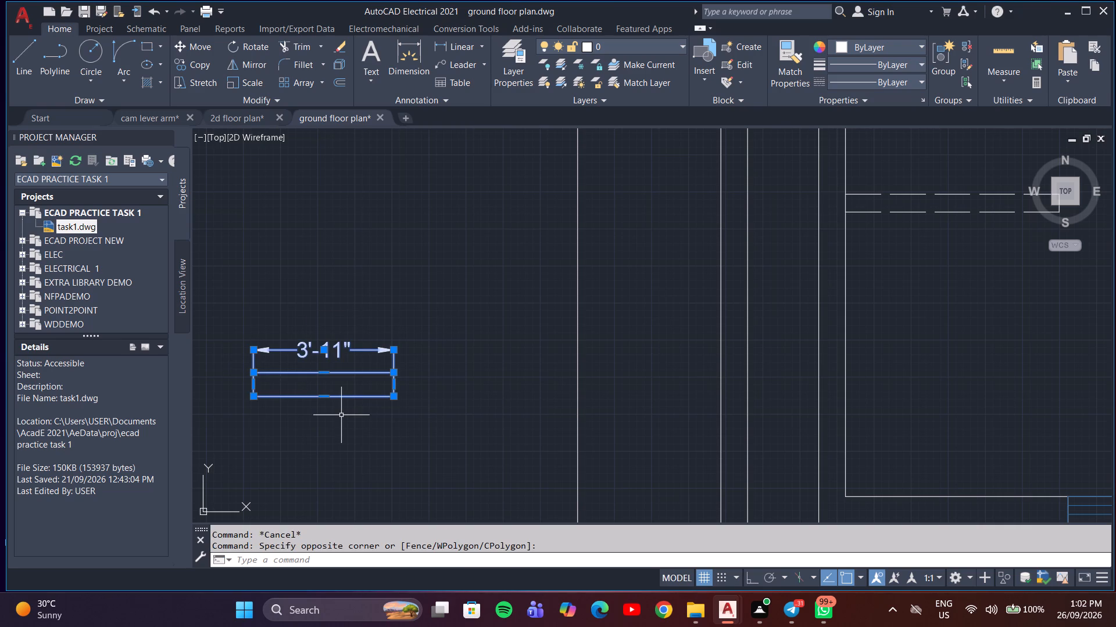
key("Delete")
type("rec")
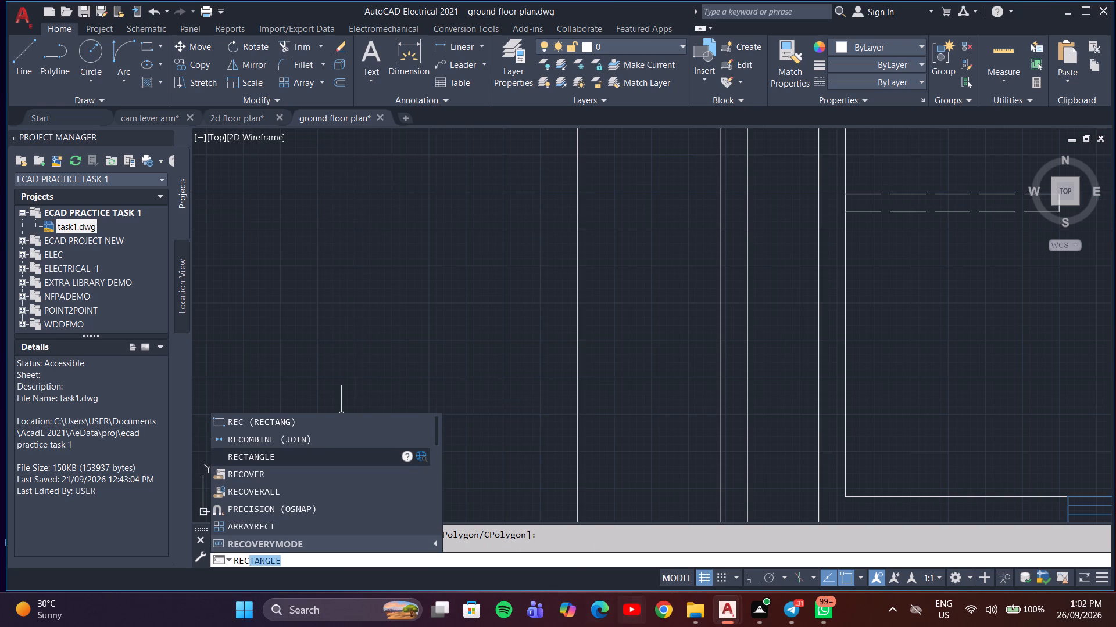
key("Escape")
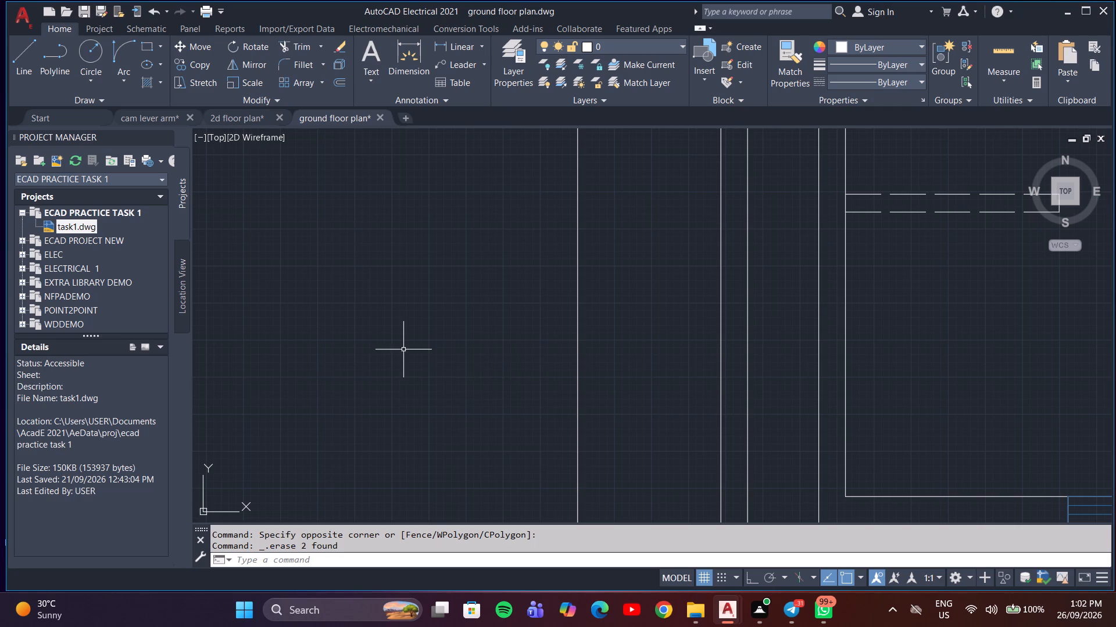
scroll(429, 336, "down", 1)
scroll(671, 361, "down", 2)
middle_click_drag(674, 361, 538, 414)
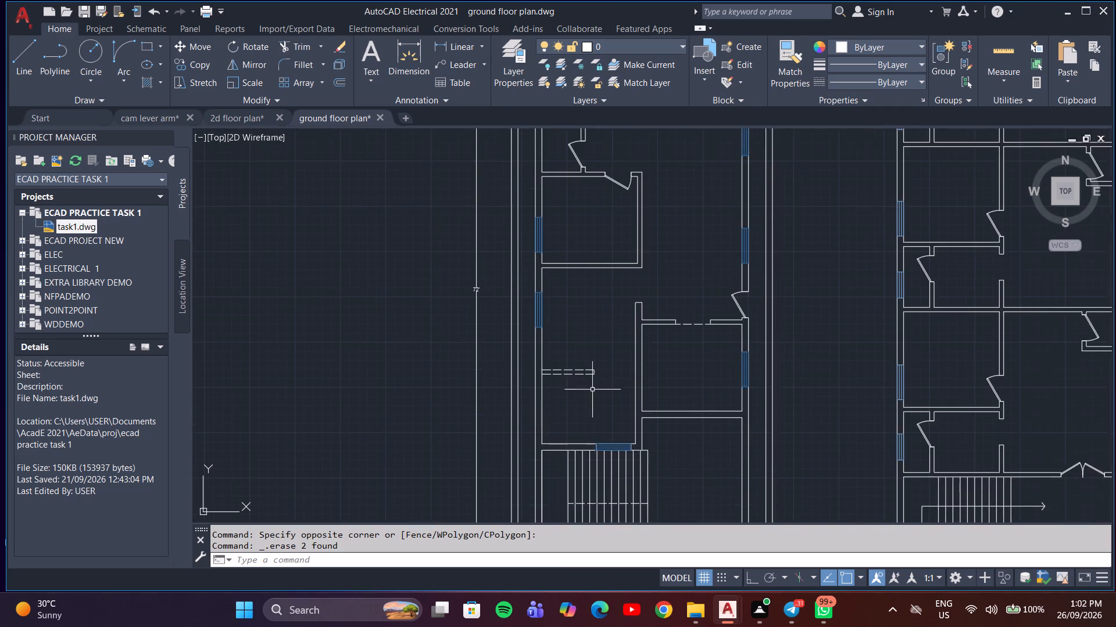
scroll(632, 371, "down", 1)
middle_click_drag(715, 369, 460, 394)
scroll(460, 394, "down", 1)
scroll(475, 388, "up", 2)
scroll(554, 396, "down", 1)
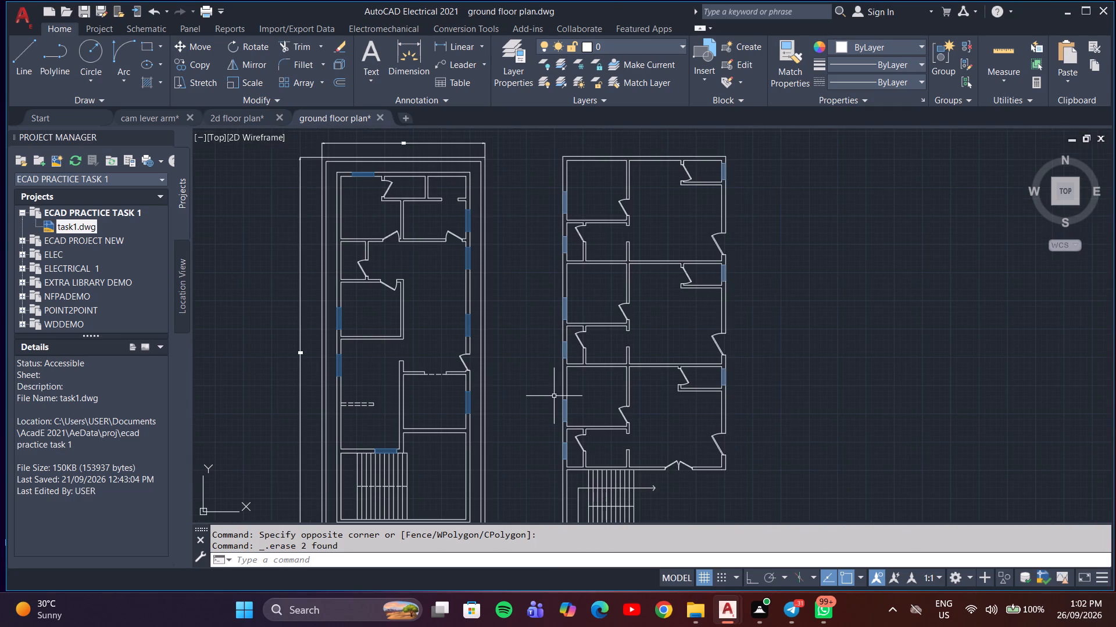
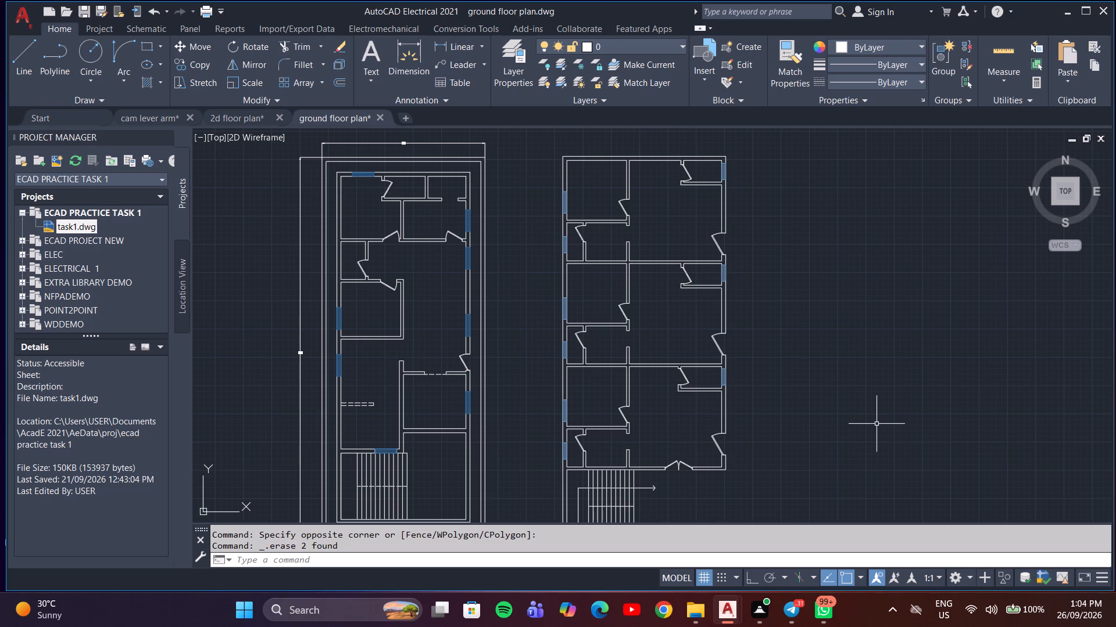
Save the ground floor plan drawing and close it by exiting the program, cancelling the exit once the cam lever arm drawing is reached.
key("ctrl+s")
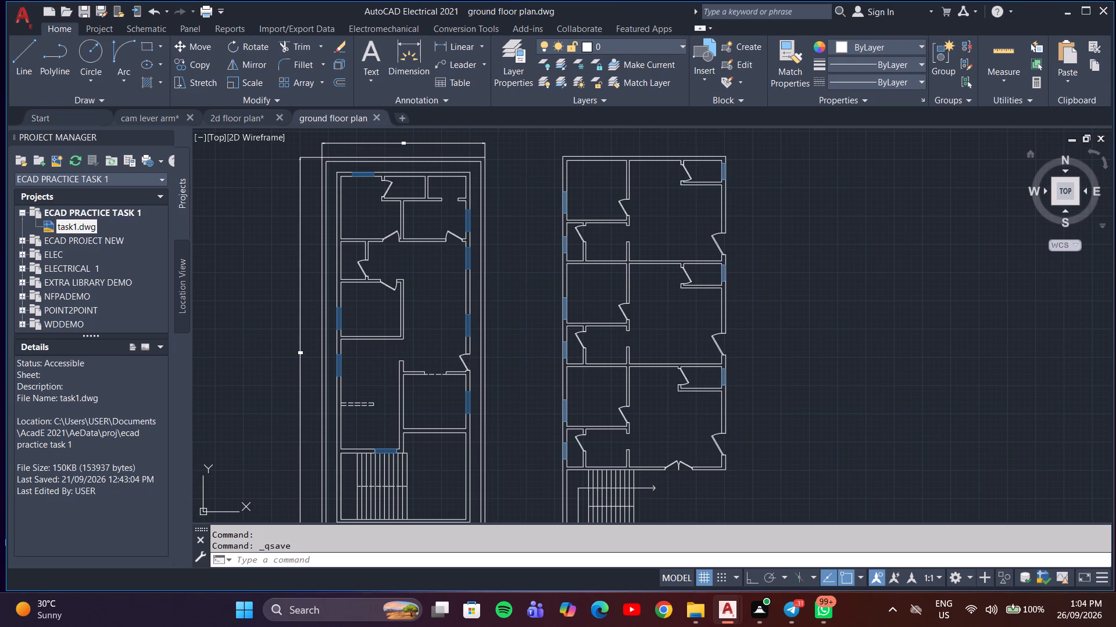
left_click(1101, 15)
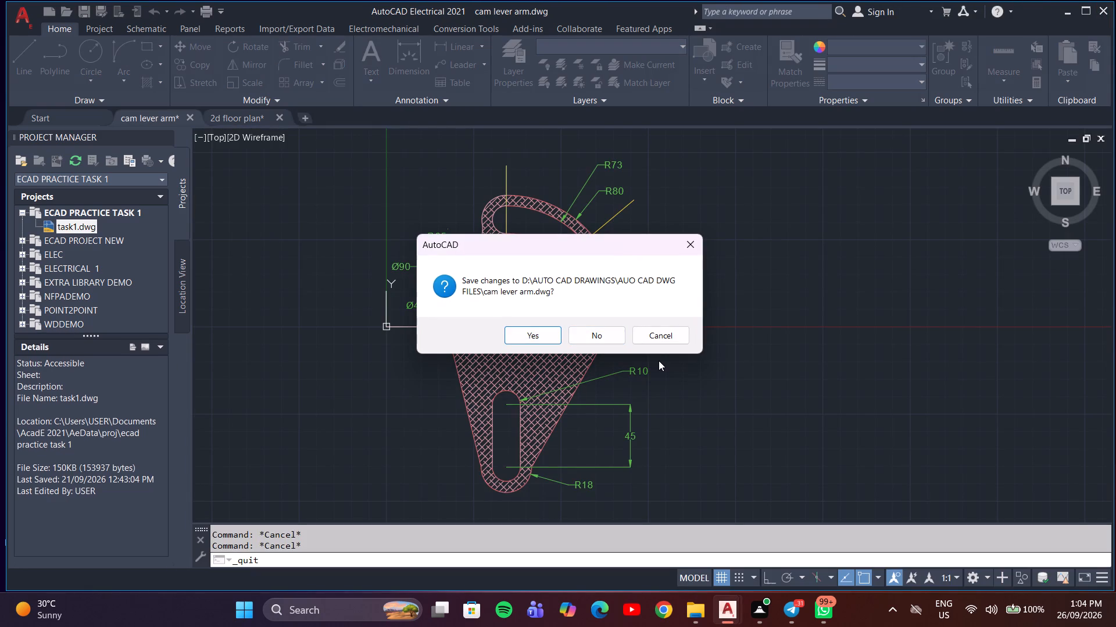
left_click(692, 235)
Save the changes to the cam lever arm drawing under its existing name.
key("ctrl+s")
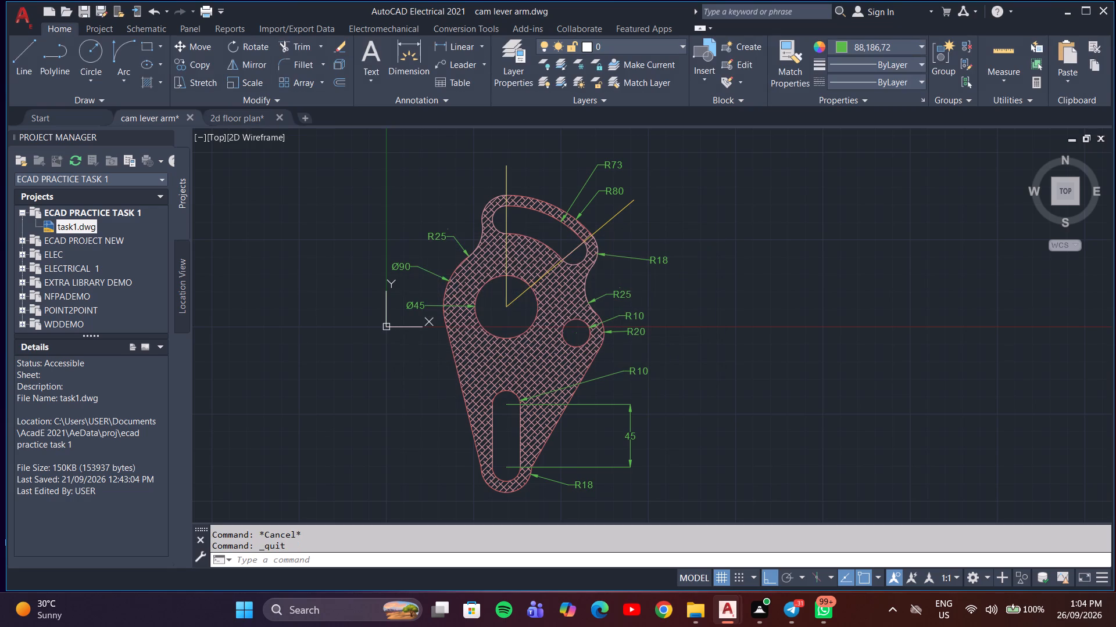
key("ctrl+s")
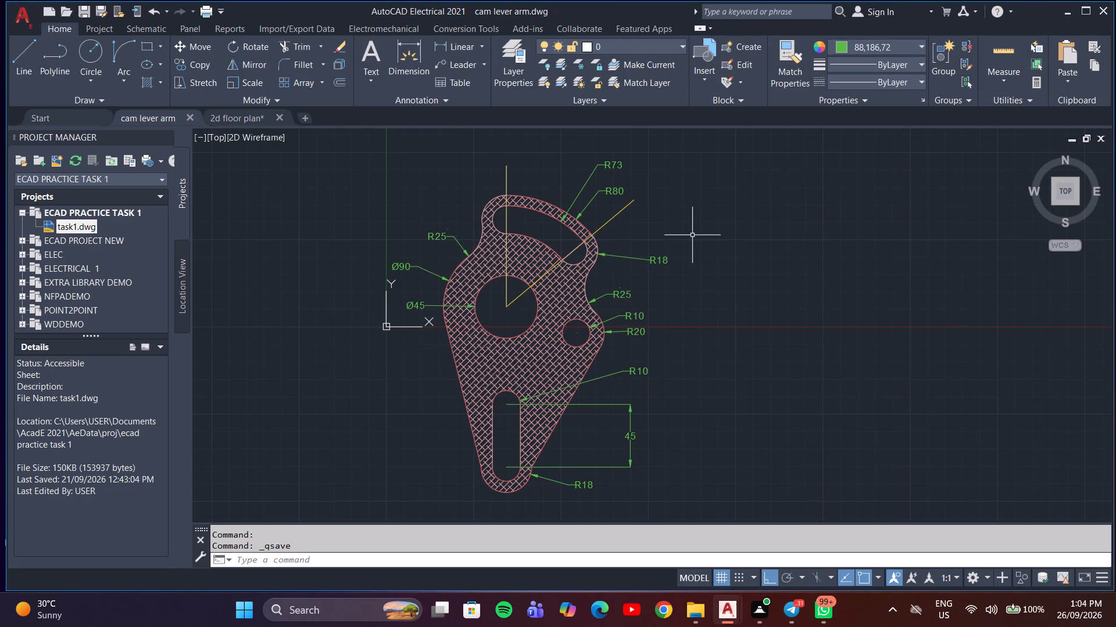